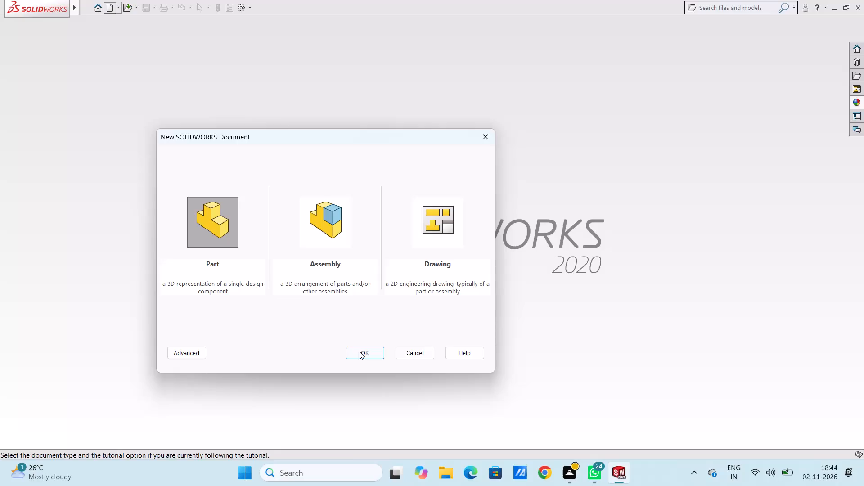
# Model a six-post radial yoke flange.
# Create a new part document.
pyautogui.click(360, 351)
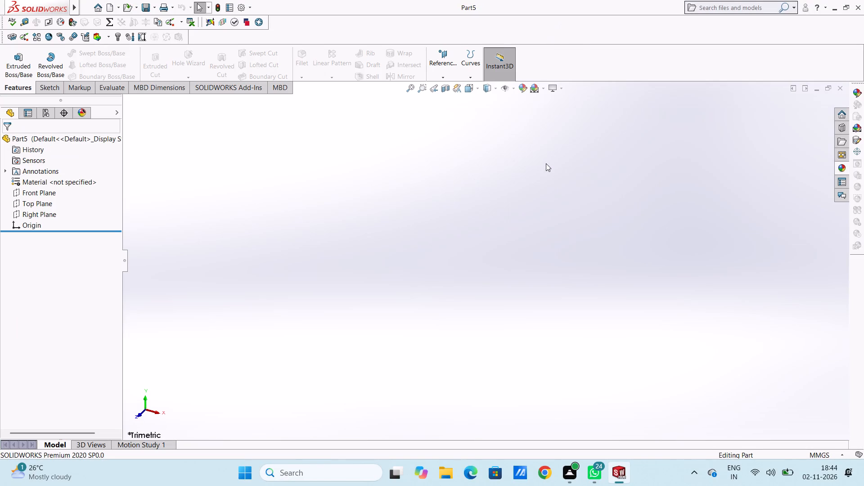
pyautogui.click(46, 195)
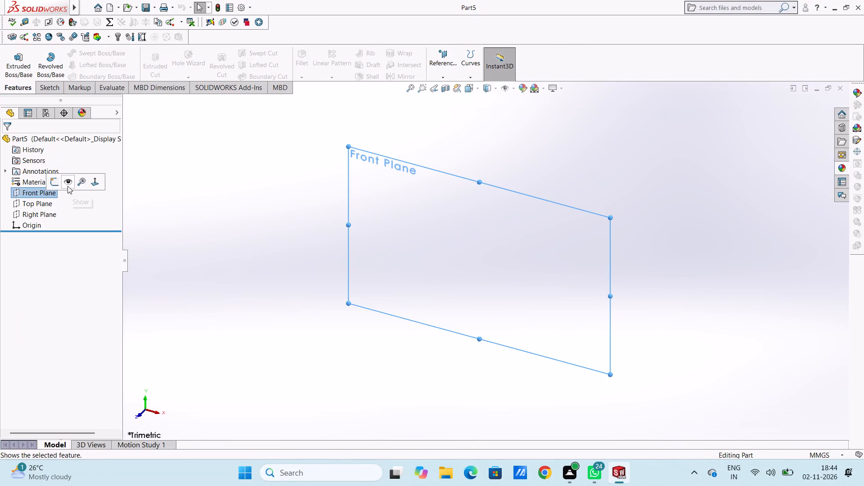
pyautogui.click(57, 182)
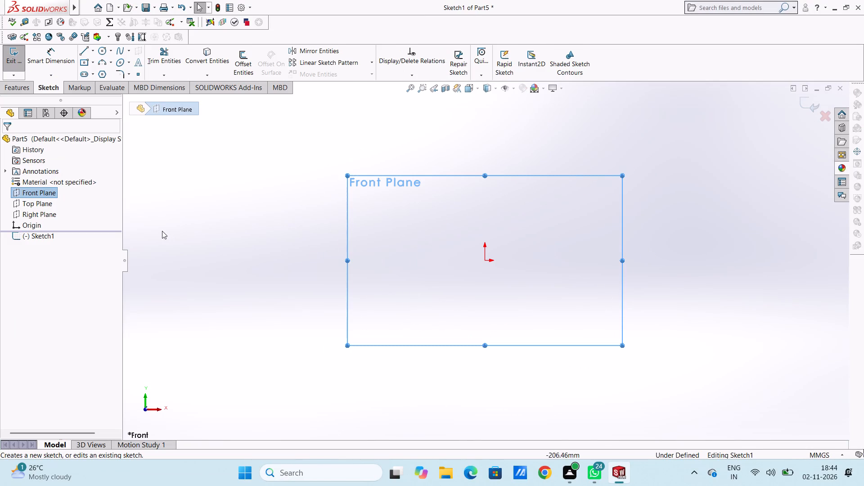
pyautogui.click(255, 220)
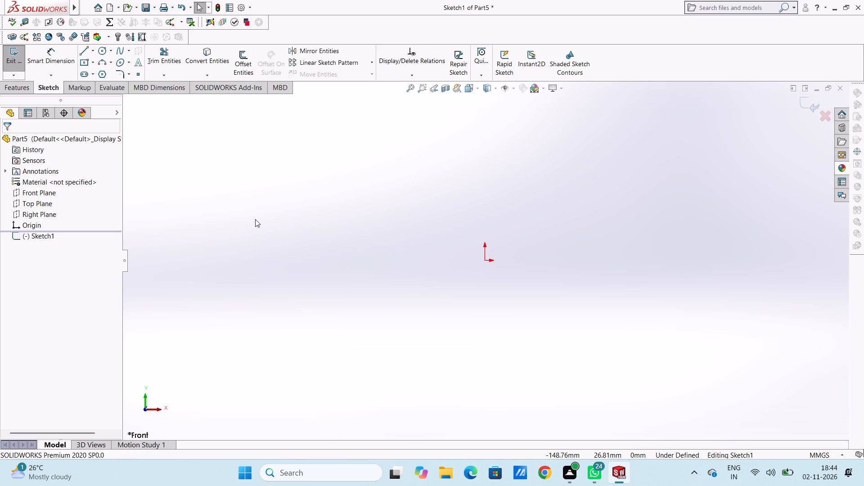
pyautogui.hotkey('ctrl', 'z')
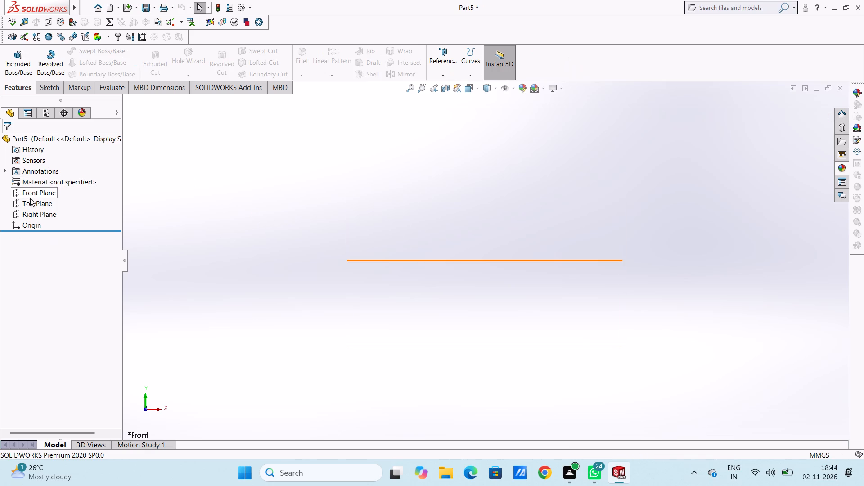
# Start a sketch on the Top Plane and draw a circle of about 84 mm radius centred on the origin.
pyautogui.click(34, 203)
pyautogui.click(40, 189)
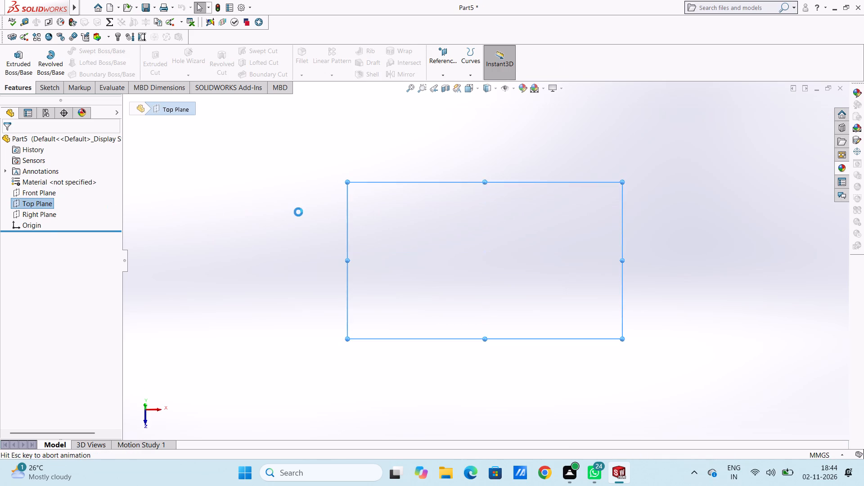
pyautogui.click(298, 211)
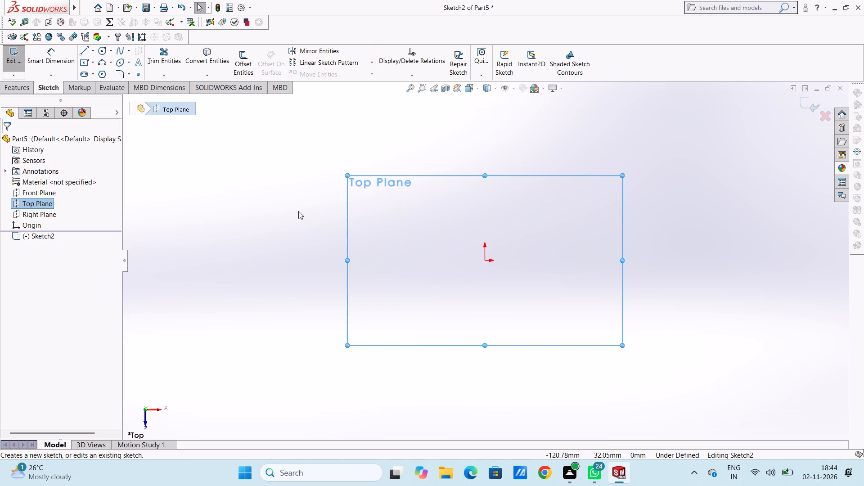
pyautogui.click(101, 52)
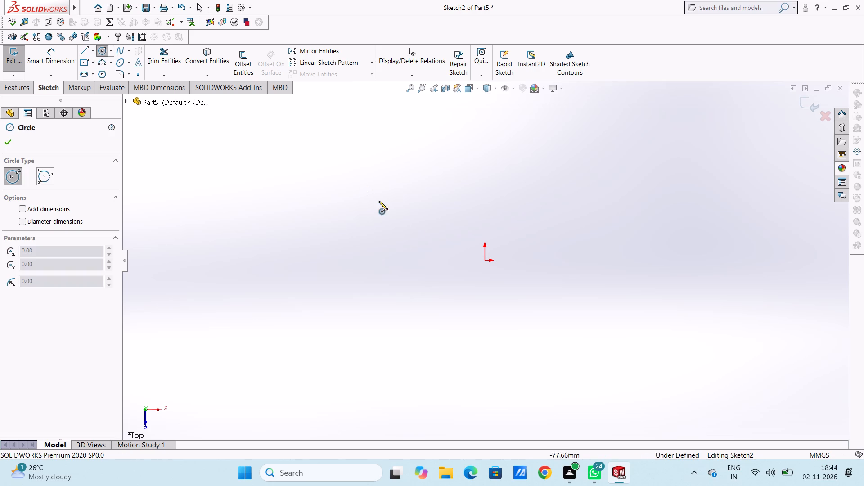
pyautogui.click(486, 261)
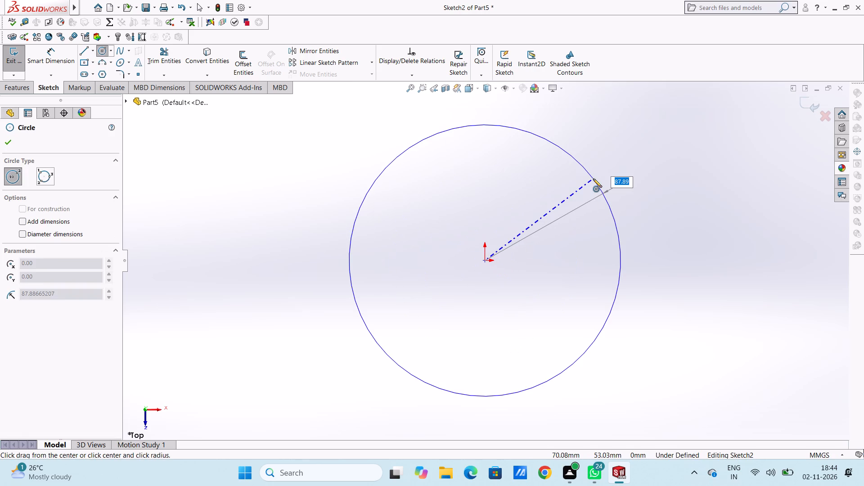
pyautogui.click(598, 195)
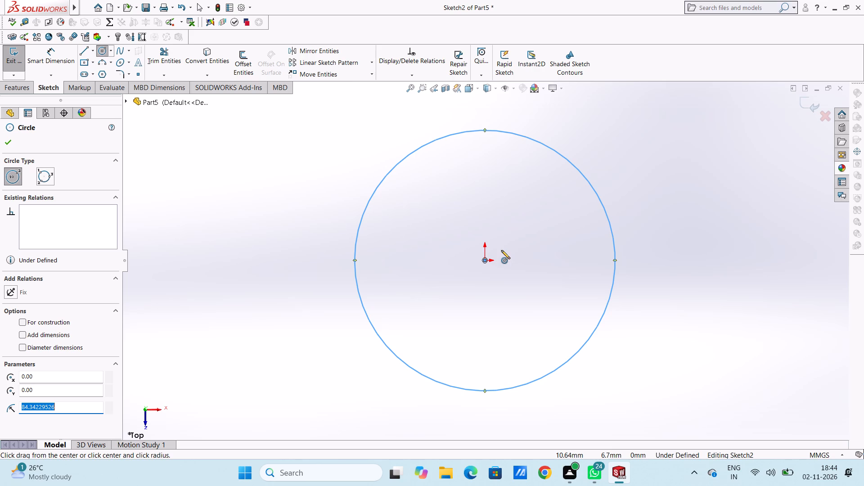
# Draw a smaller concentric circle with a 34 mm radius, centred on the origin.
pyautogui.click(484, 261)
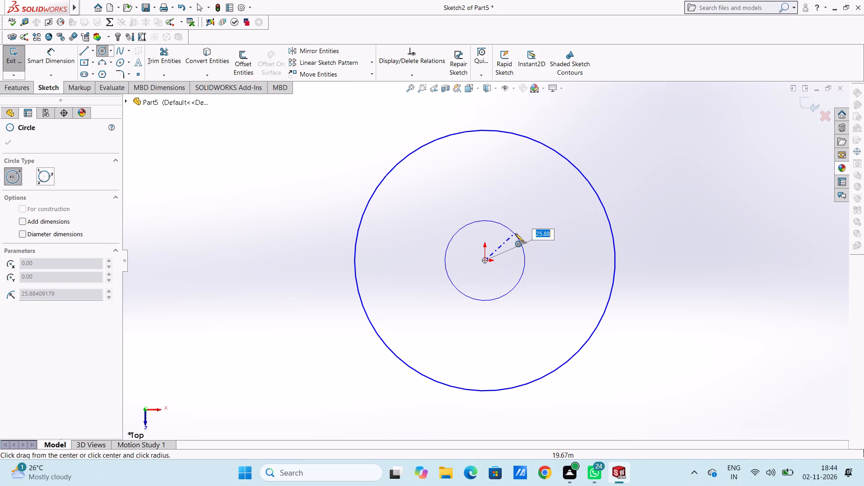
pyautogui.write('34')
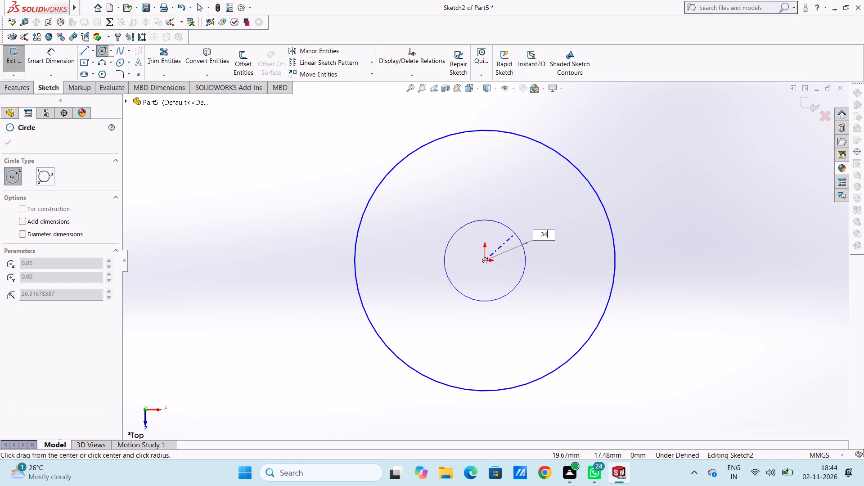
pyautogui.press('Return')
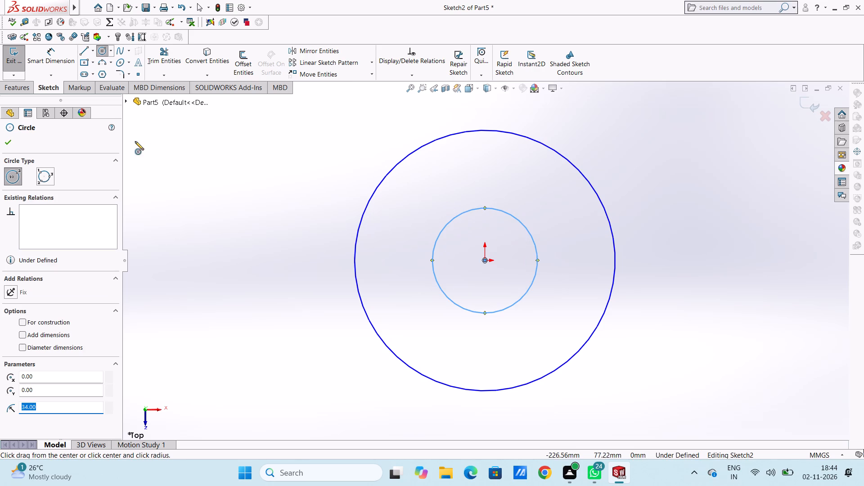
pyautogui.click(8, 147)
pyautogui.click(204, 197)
# Dimension the outer circle's diameter to 92 mm.
pyautogui.click(57, 61)
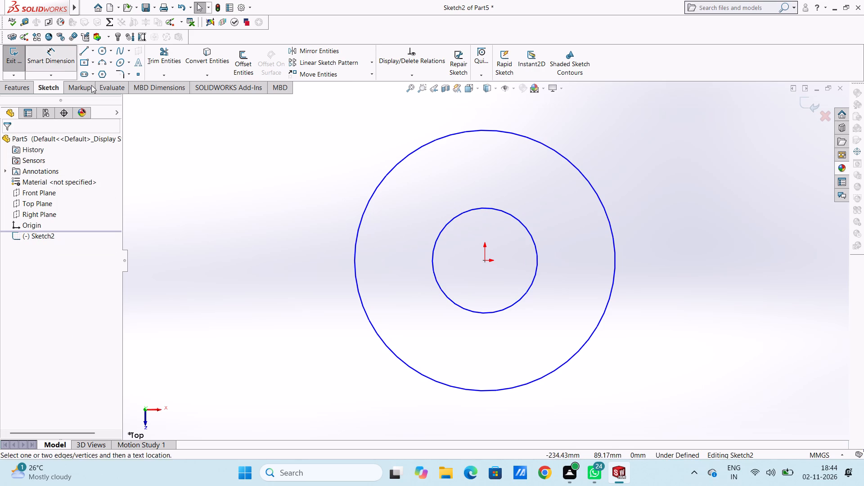
pyautogui.click(367, 208)
pyautogui.scroll(4, 321, 177)
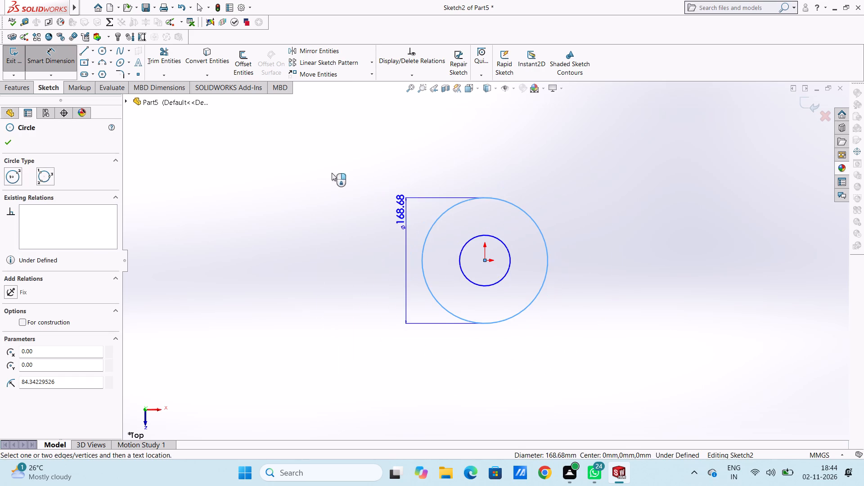
pyautogui.click(379, 142)
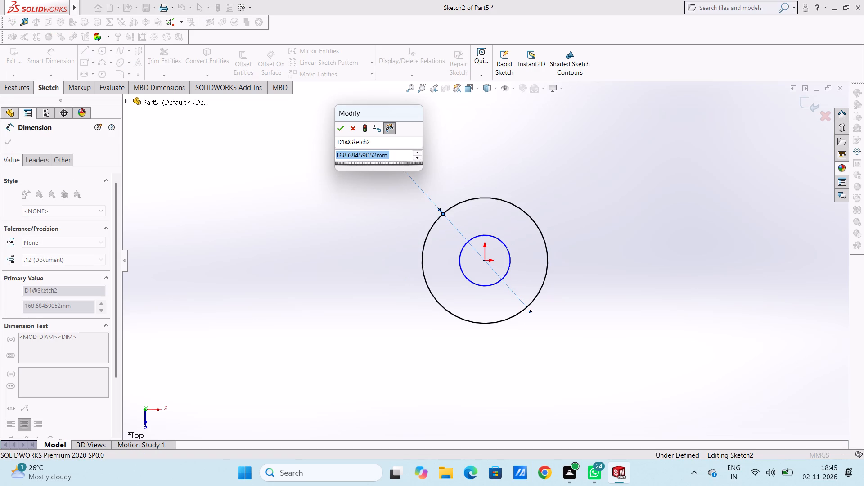
pyautogui.write('92')
pyautogui.press('Return')
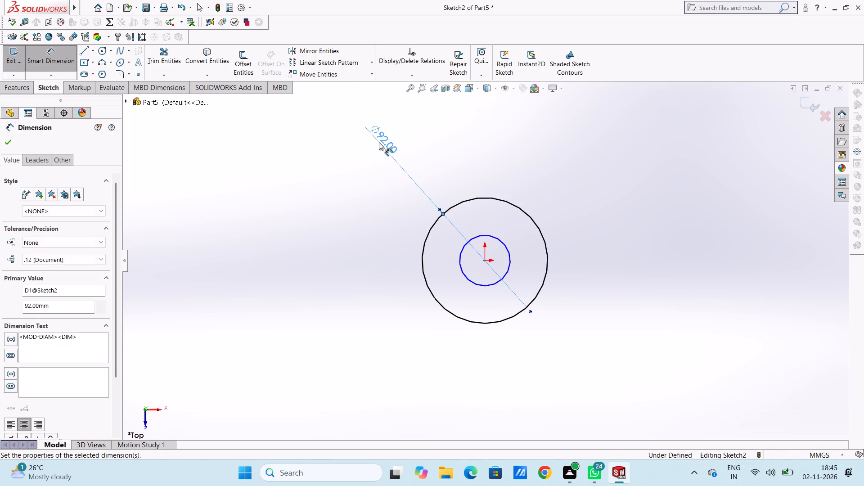
pyautogui.click(358, 210)
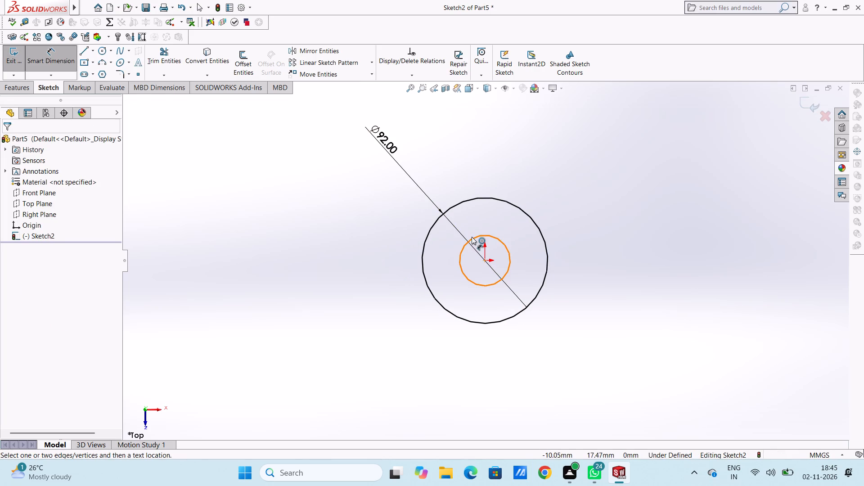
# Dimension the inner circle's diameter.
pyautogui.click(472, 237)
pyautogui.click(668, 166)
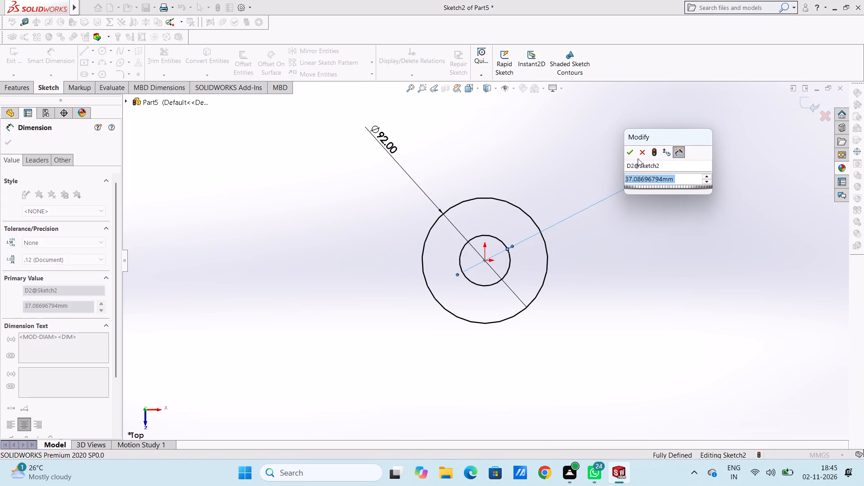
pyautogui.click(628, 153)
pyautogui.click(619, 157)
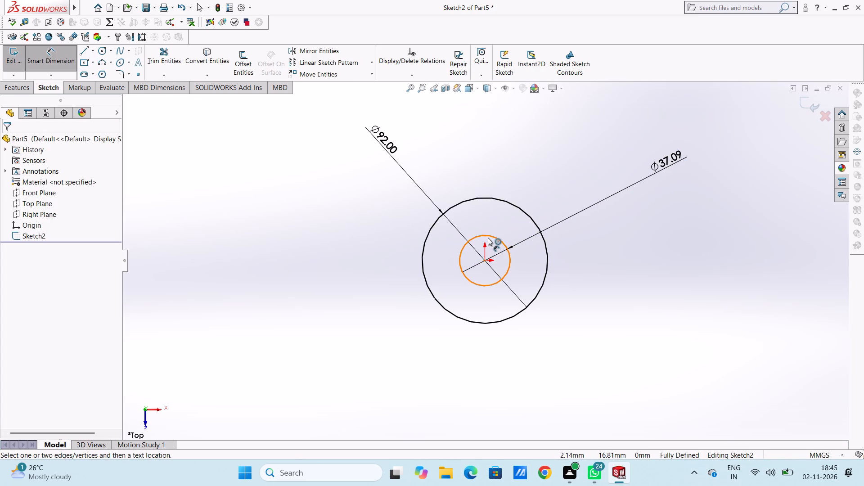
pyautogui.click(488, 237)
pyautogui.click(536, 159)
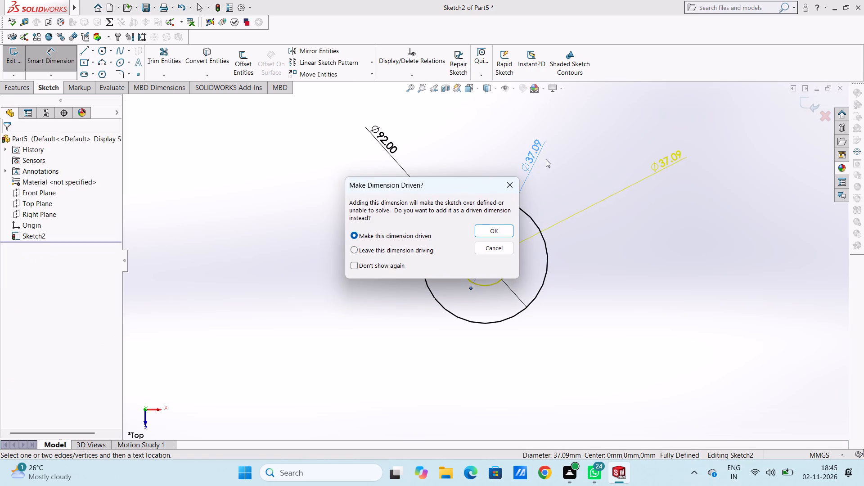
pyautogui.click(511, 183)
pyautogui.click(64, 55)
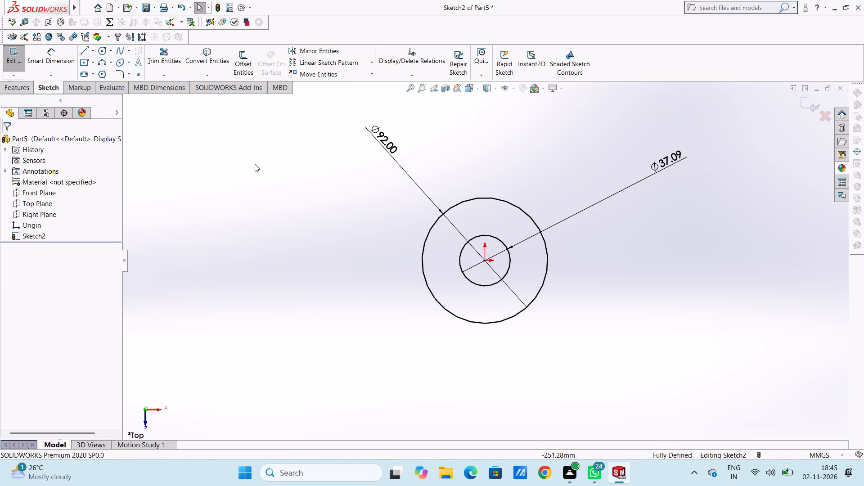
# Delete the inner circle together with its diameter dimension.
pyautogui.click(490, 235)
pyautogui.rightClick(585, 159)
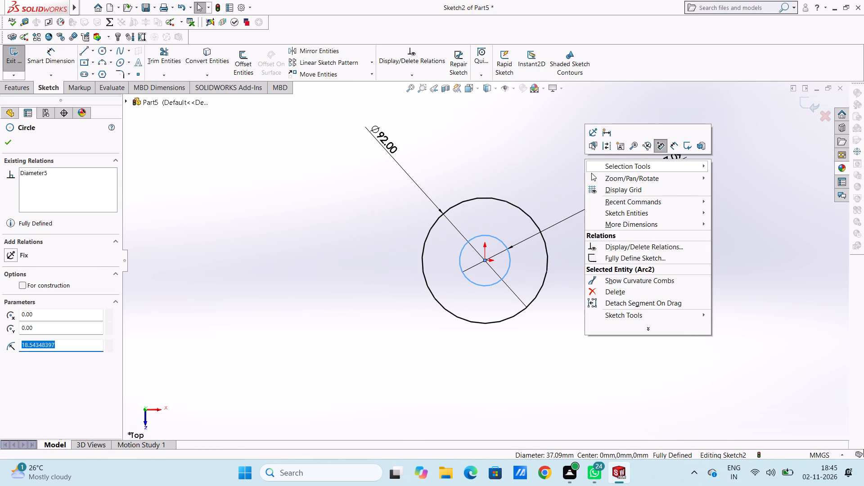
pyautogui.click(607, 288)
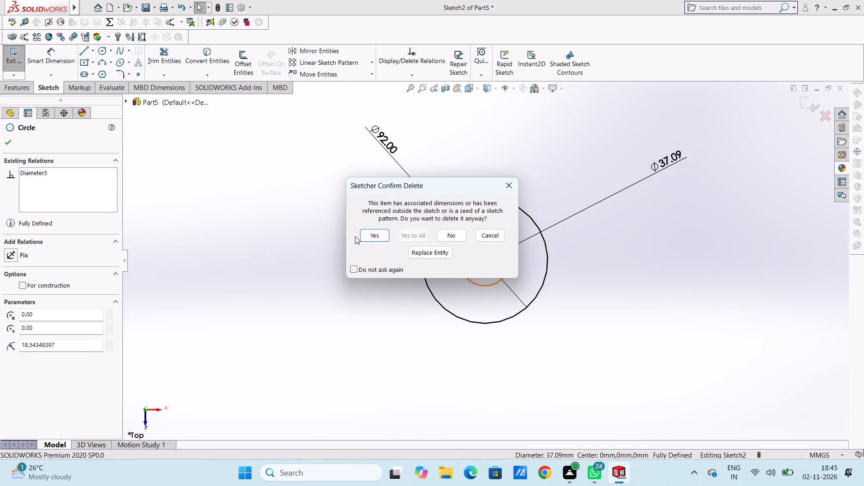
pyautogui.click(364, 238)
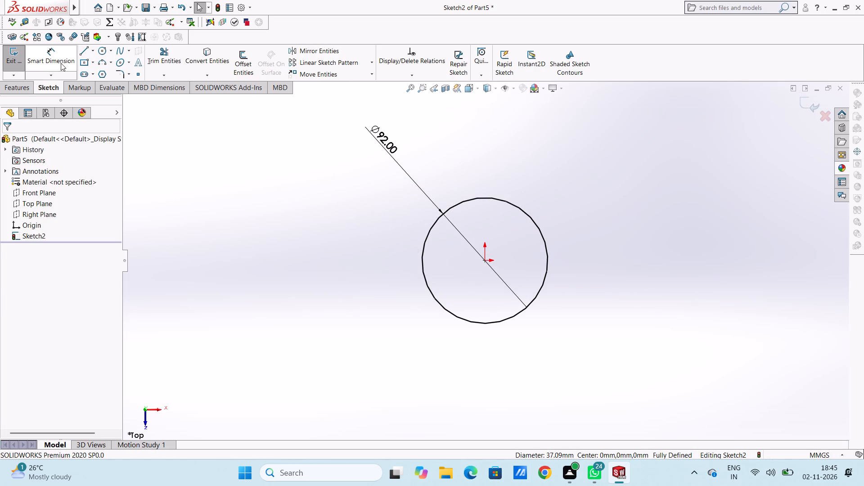
# Draw a new inner circle with a 34 mm radius, centred on the origin.
pyautogui.click(106, 53)
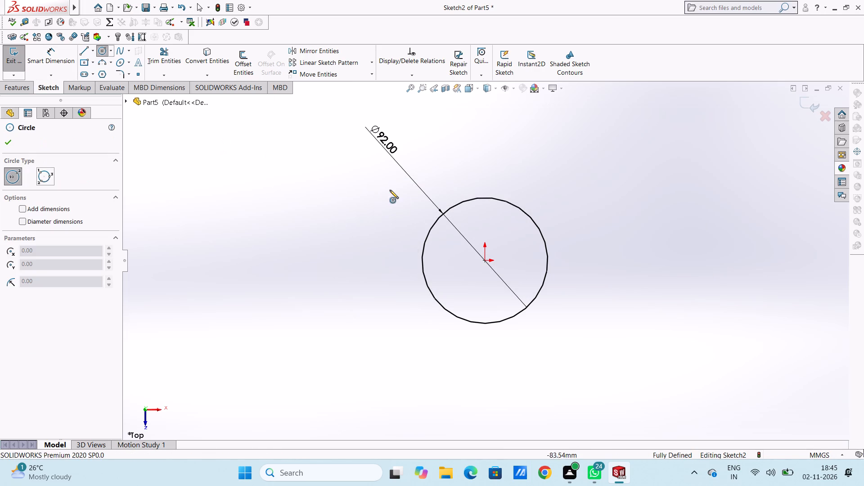
pyautogui.click(484, 261)
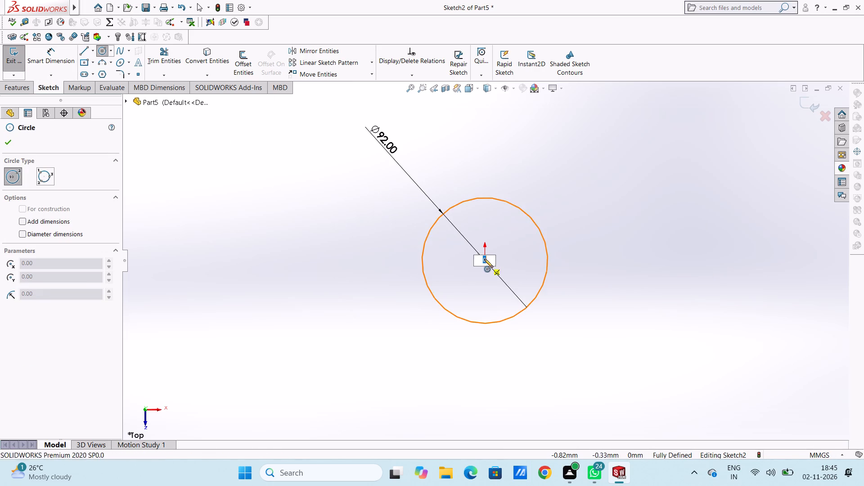
pyautogui.write('34')
pyautogui.press('Return')
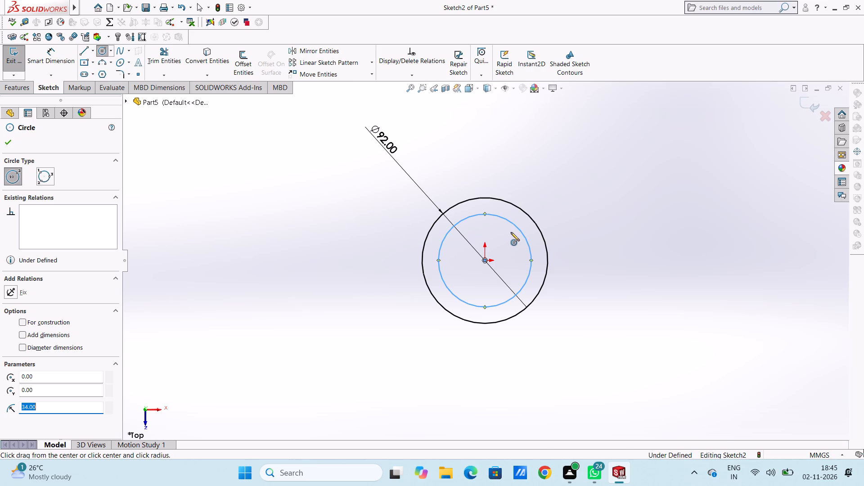
pyautogui.click(8, 139)
pyautogui.click(384, 224)
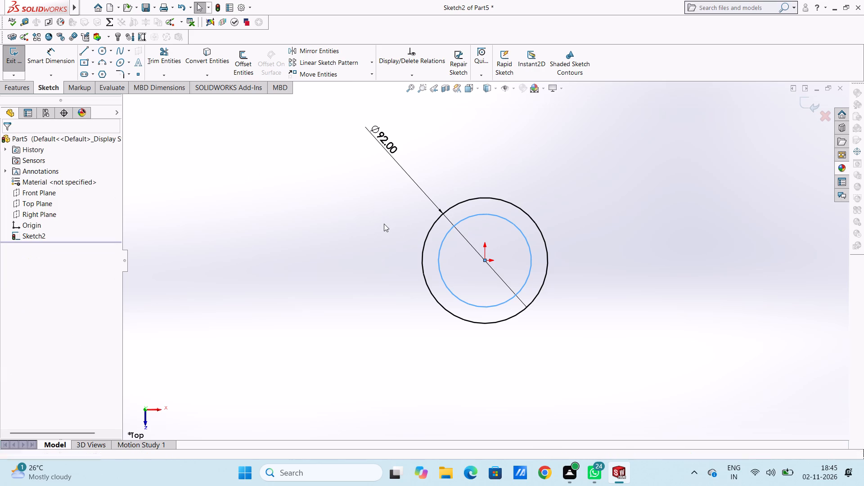
# Dimension the new inner circle's diameter.
pyautogui.click(57, 66)
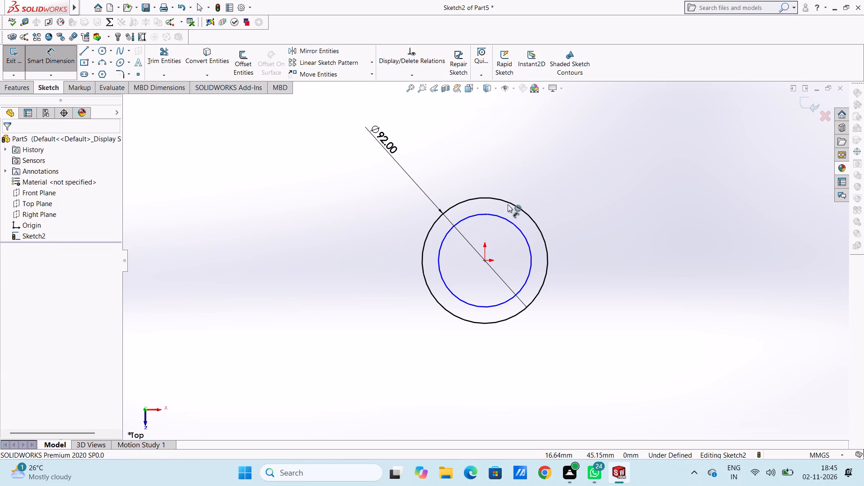
pyautogui.click(489, 216)
pyautogui.click(737, 158)
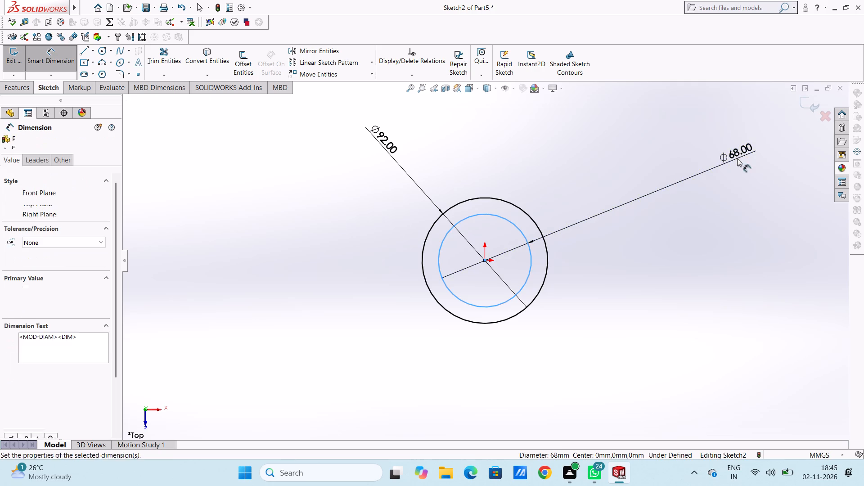
pyautogui.click(699, 143)
pyautogui.click(623, 145)
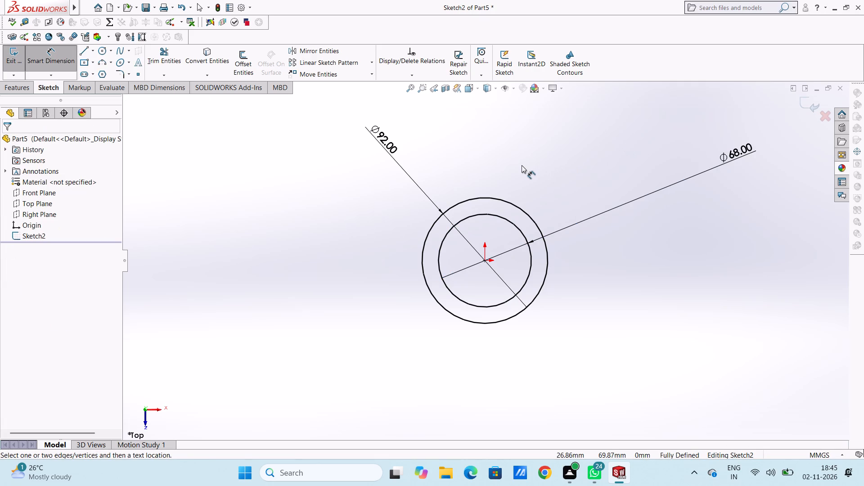
pyautogui.click(54, 59)
# Draw a small circle with a 4.5 mm radius between the inner and outer circles, level with the origin.
pyautogui.scroll(-2, 569, 270)
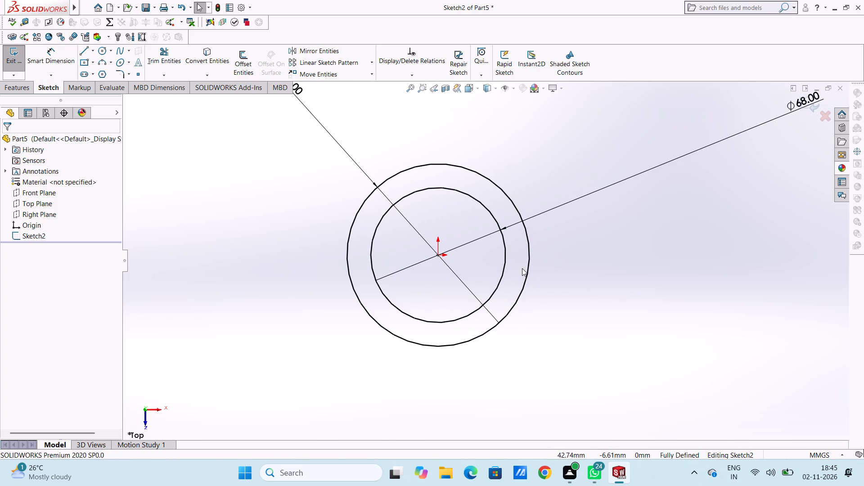
pyautogui.click(104, 53)
pyautogui.scroll(-3, 492, 258)
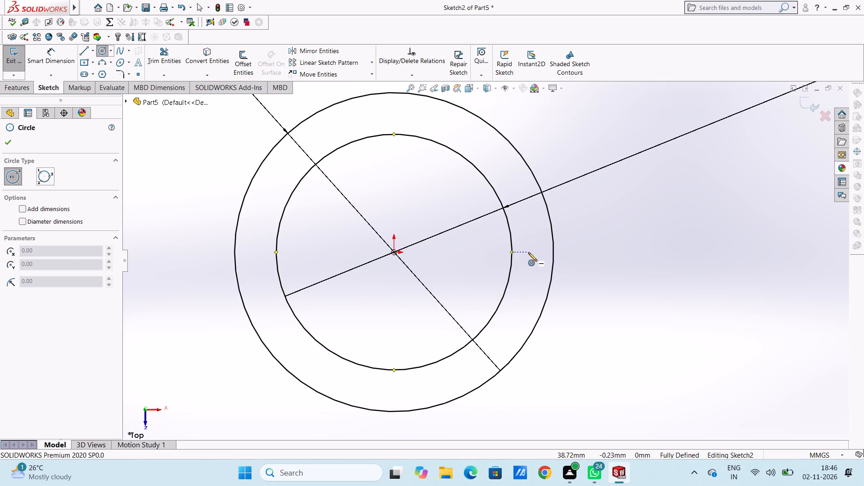
pyautogui.click(528, 252)
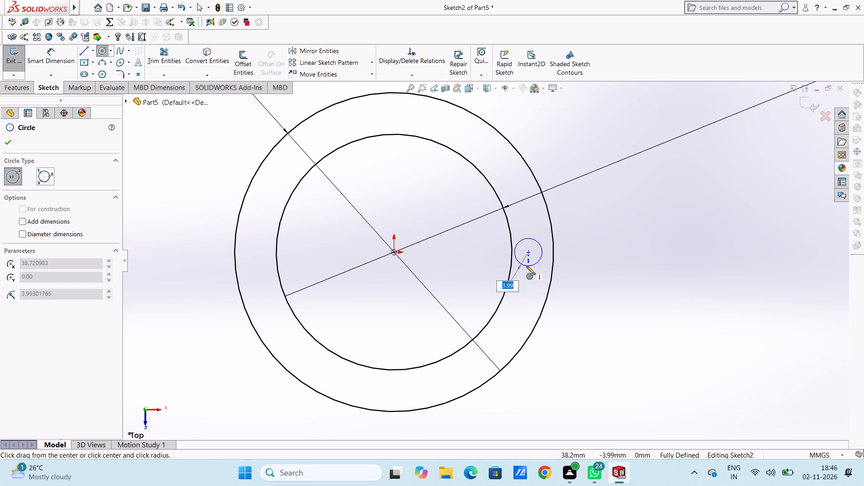
pyautogui.write('4.5')
pyautogui.press('Return')
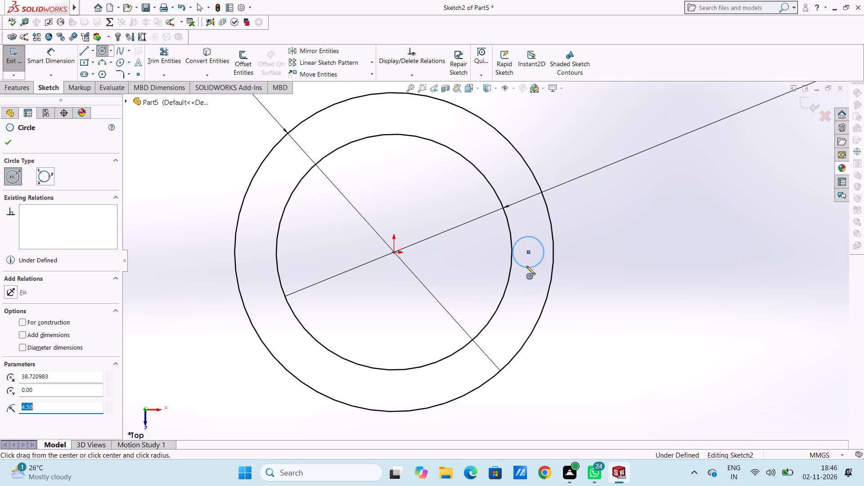
pyautogui.click(4, 144)
pyautogui.click(161, 189)
# Dimension the small circle's diameter.
pyautogui.scroll(2, 169, 186)
pyautogui.click(60, 48)
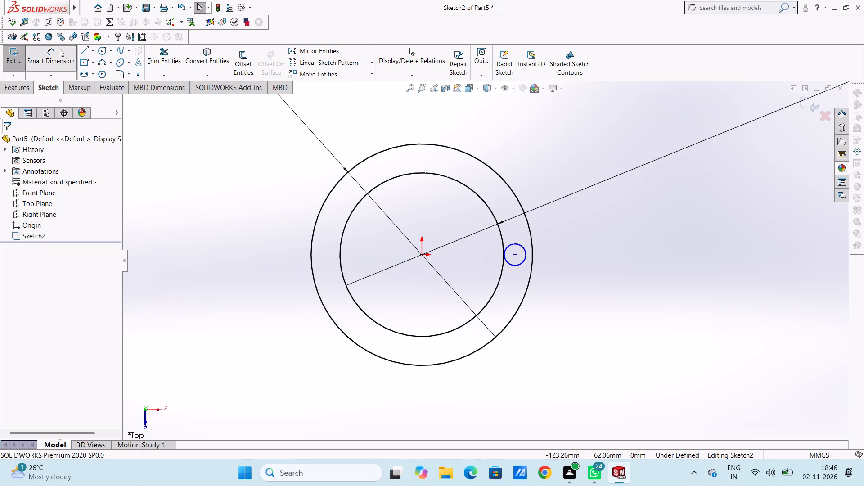
pyautogui.click(512, 243)
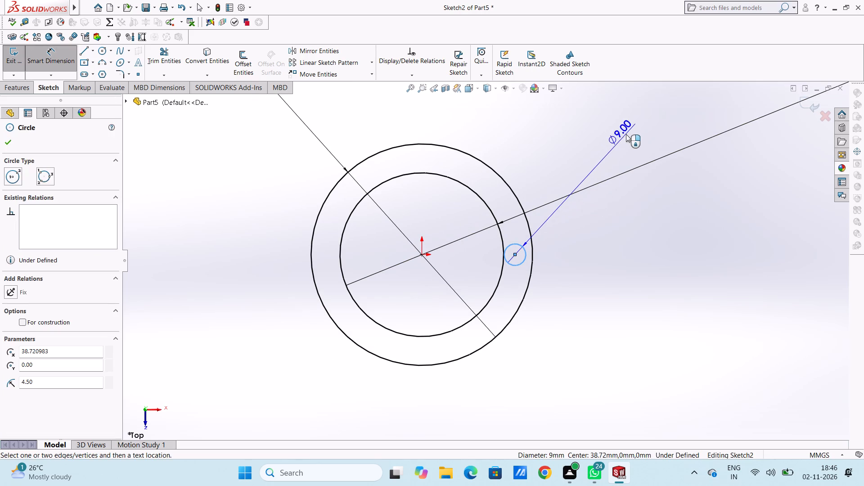
pyautogui.click(626, 134)
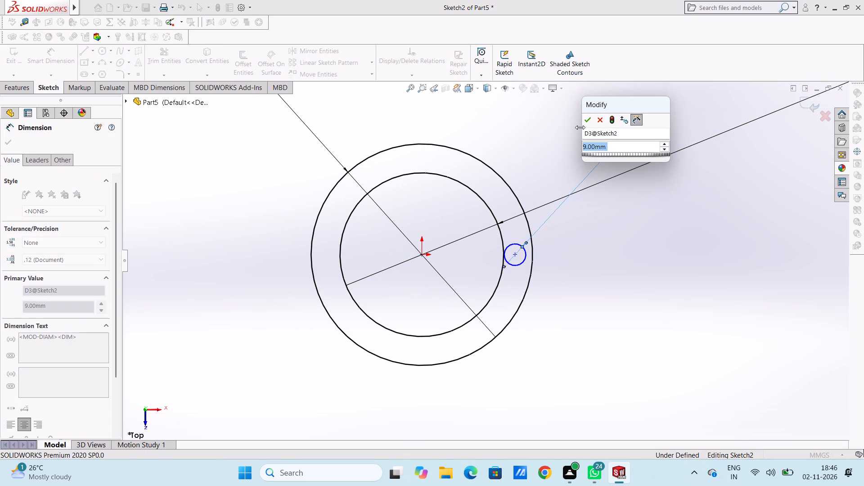
pyautogui.click(584, 122)
pyautogui.click(573, 127)
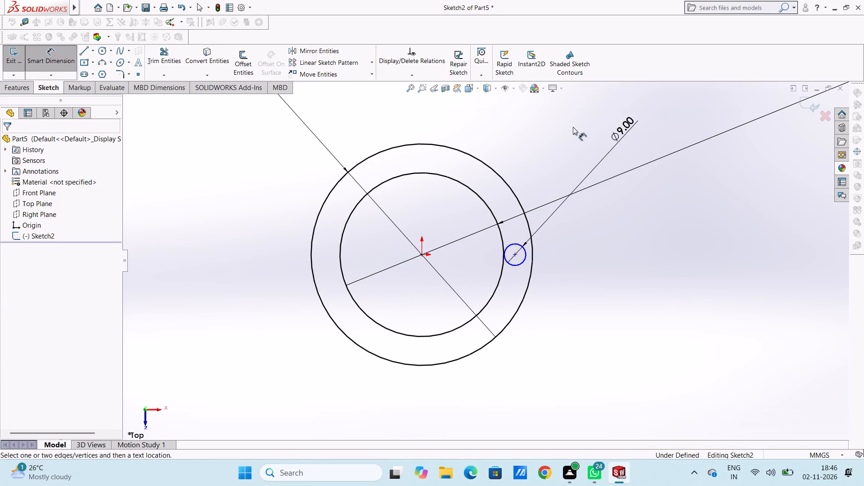
# Dimension the distance from the origin to the small circle's centre and set it to 37.5 mm.
pyautogui.click(421, 256)
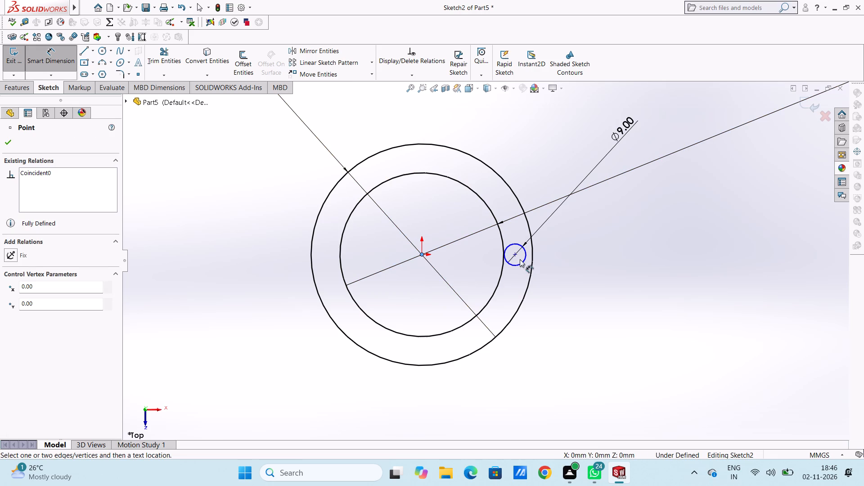
pyautogui.click(517, 252)
pyautogui.scroll(3, 481, 372)
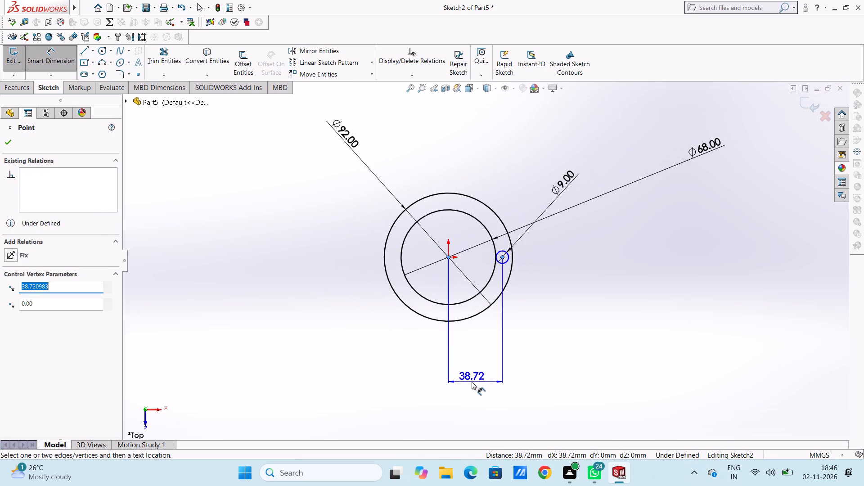
pyautogui.click(472, 382)
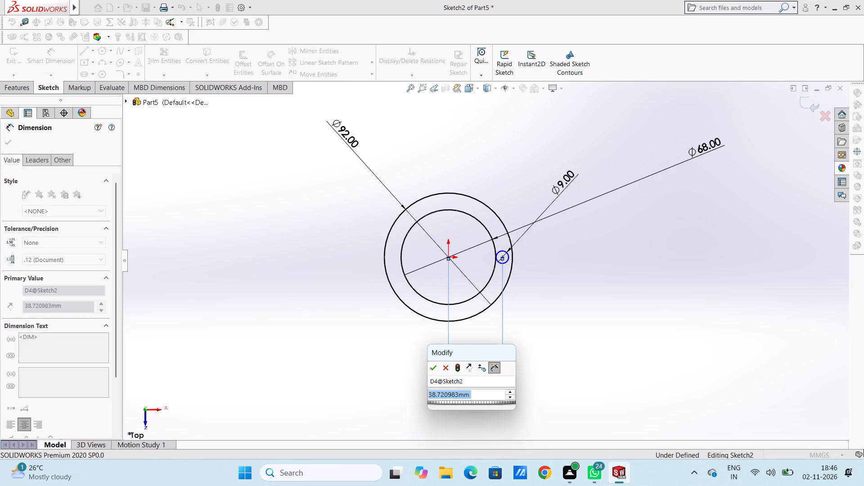
pyautogui.press('7')
pyautogui.press('BackSpace')
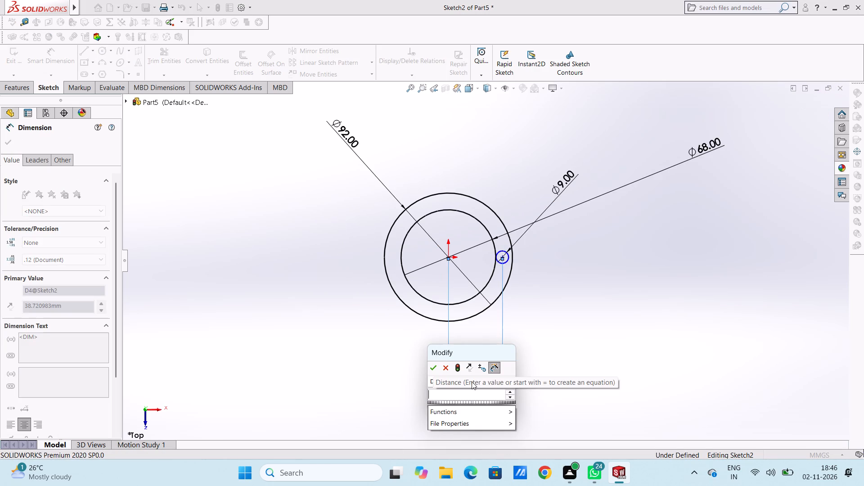
pyautogui.write('37.5')
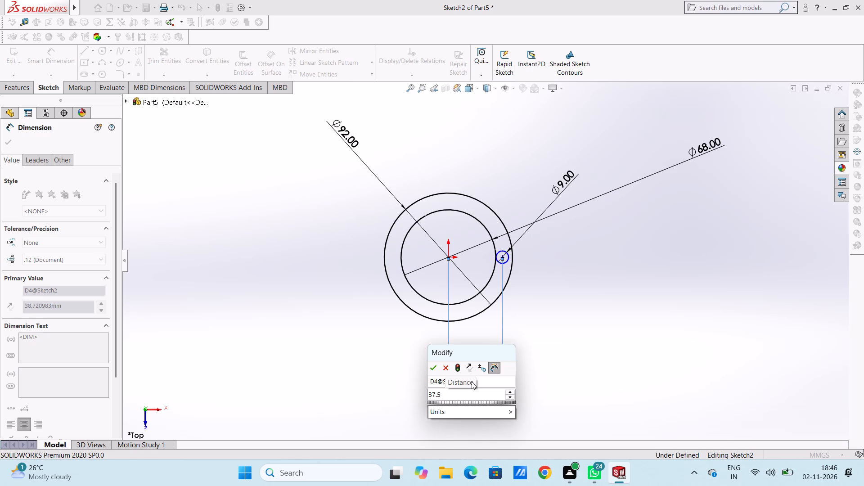
pyautogui.press('Return')
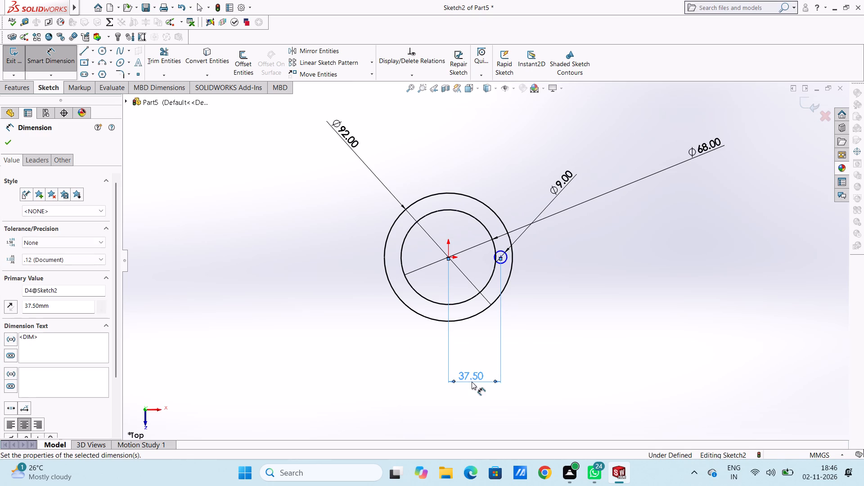
pyautogui.click(540, 340)
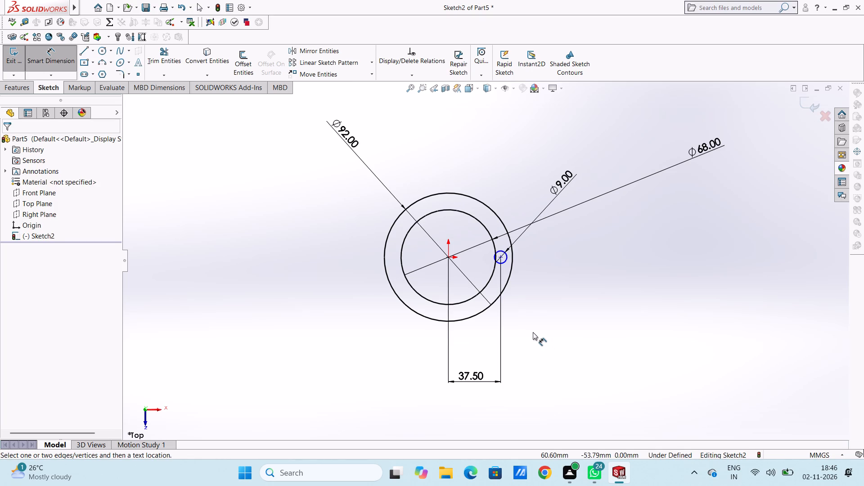
# Add a Horizontal relation between the origin and the small circle's centre point.
pyautogui.scroll(-5, 503, 281)
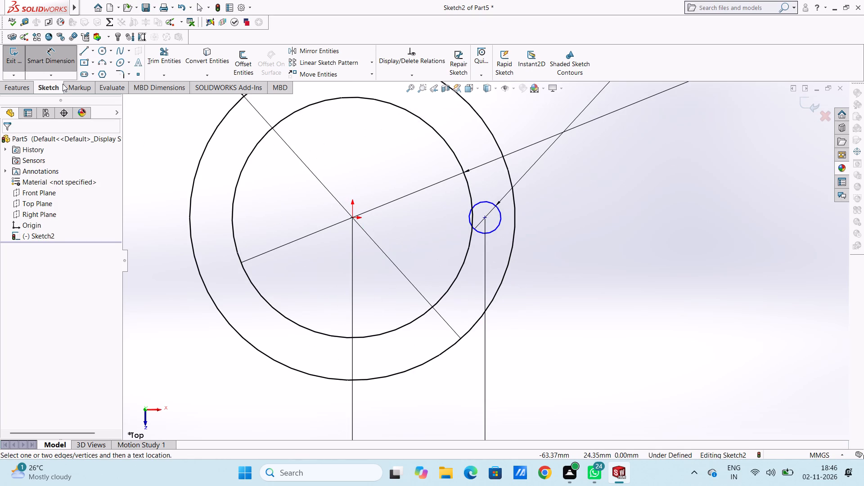
pyautogui.moveTo(54, 60); pyautogui.dragTo(60, 73)
pyautogui.click(351, 176)
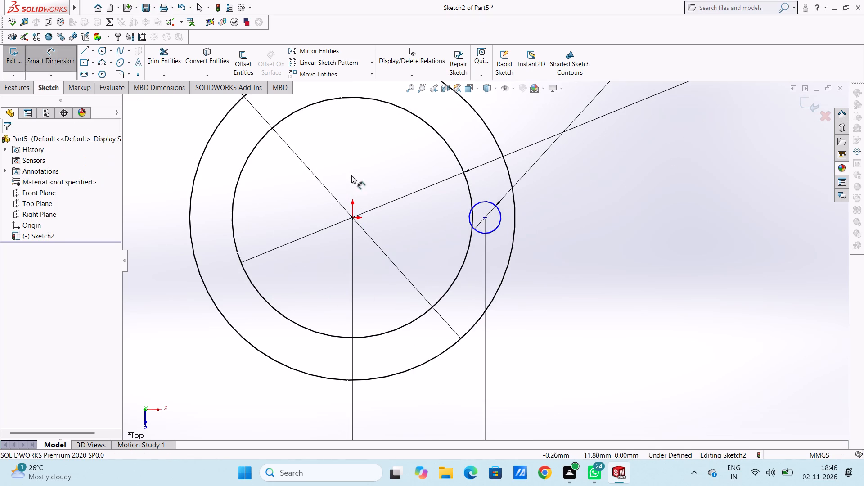
pyautogui.click(64, 62)
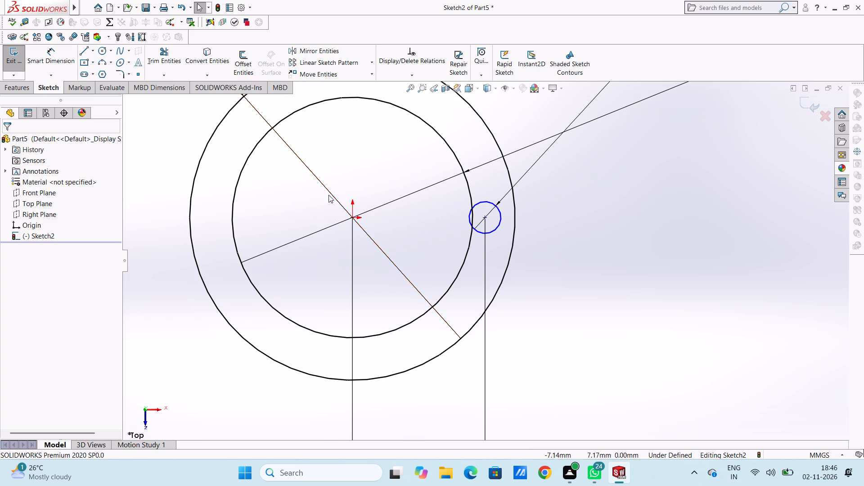
pyautogui.click(351, 219)
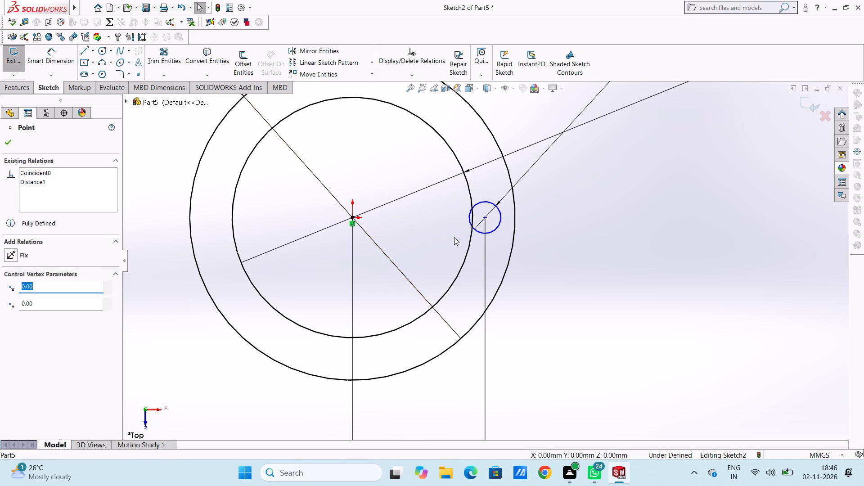
pyautogui.keyDown('ctrl'); pyautogui.click(485, 218); pyautogui.keyUp('ctrl')
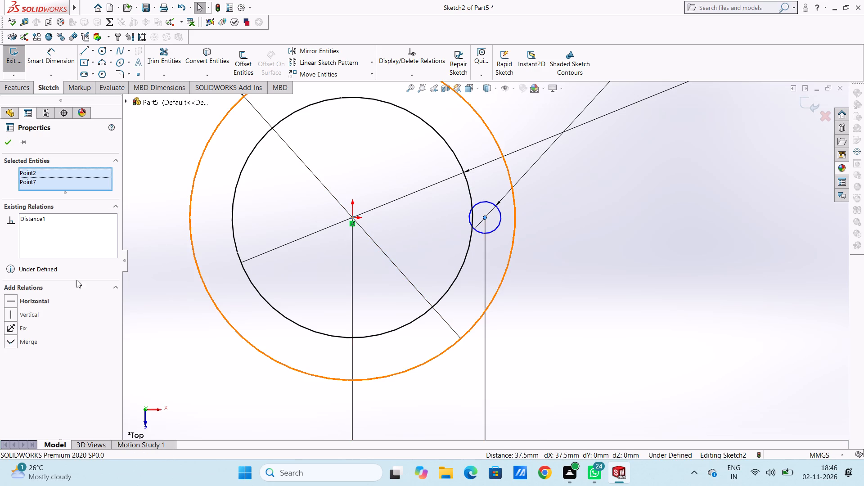
pyautogui.click(13, 301)
pyautogui.click(269, 216)
# Delete the inner circle centred on the origin.
pyautogui.scroll(4, 321, 218)
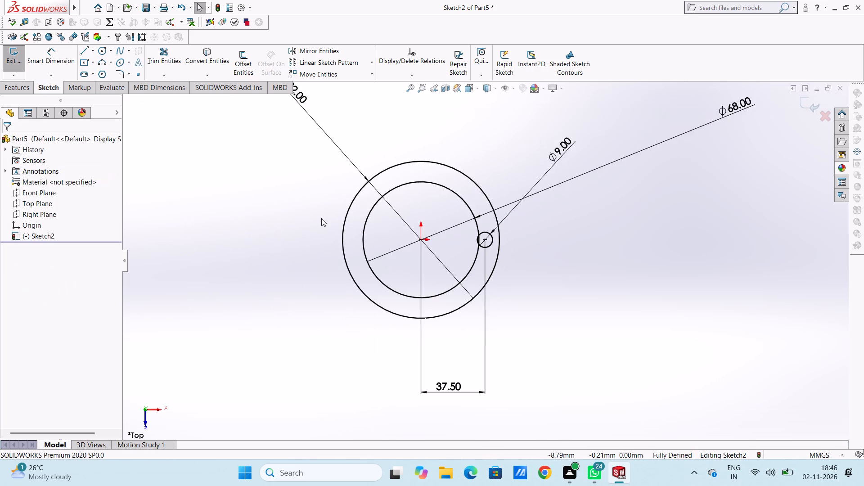
pyautogui.scroll(1, 321, 218)
pyautogui.scroll(-2, 512, 240)
pyautogui.scroll(-1, 589, 276)
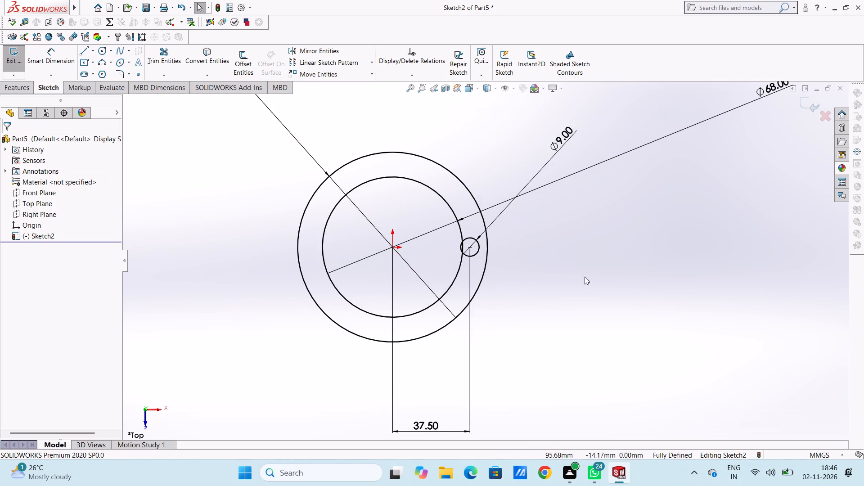
pyautogui.scroll(-2, 585, 277)
pyautogui.scroll(4, 323, 224)
pyautogui.scroll(-1, 407, 227)
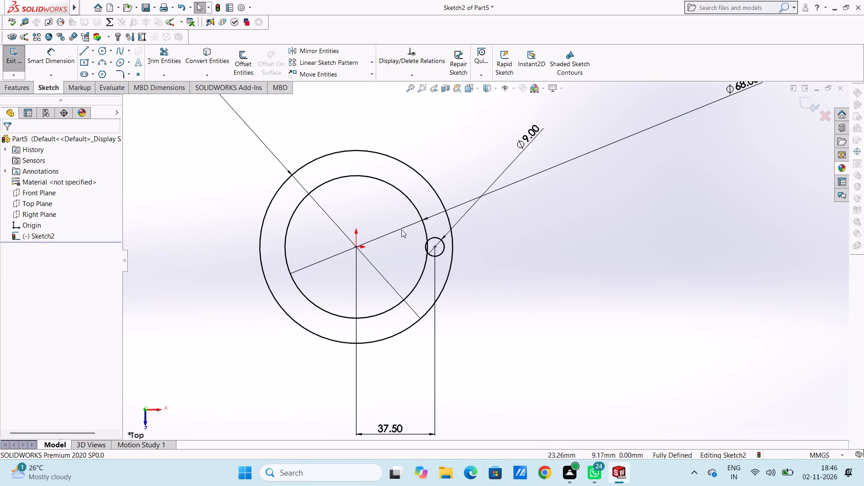
pyautogui.click(384, 180)
pyautogui.rightClick(341, 203)
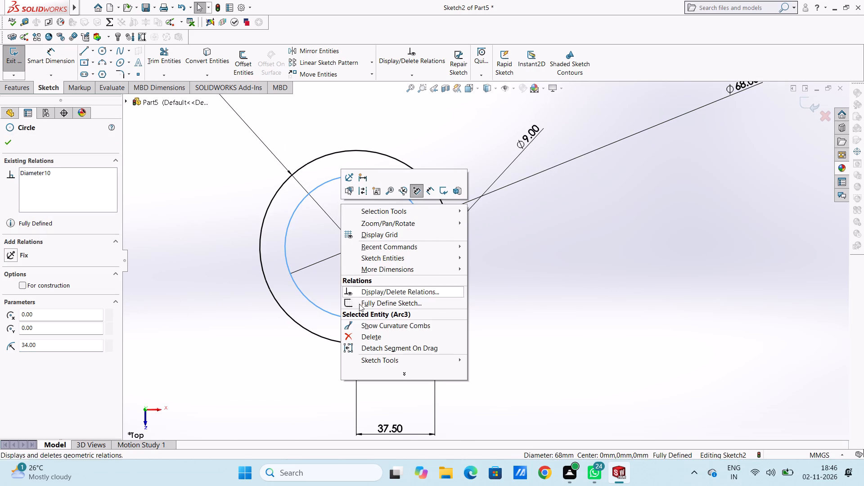
pyautogui.click(361, 335)
pyautogui.click(369, 238)
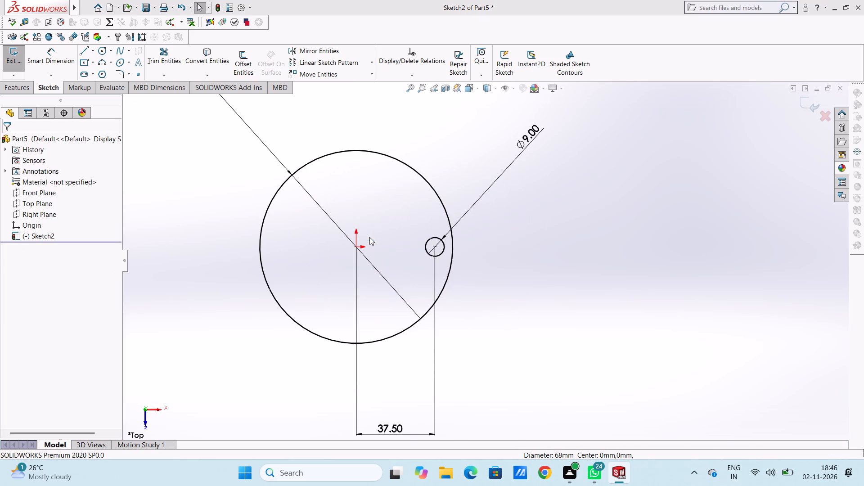
# Draw three connected lines from the small circle's top point out past the outer circle, down, and back to its bottom point.
pyautogui.click(86, 49)
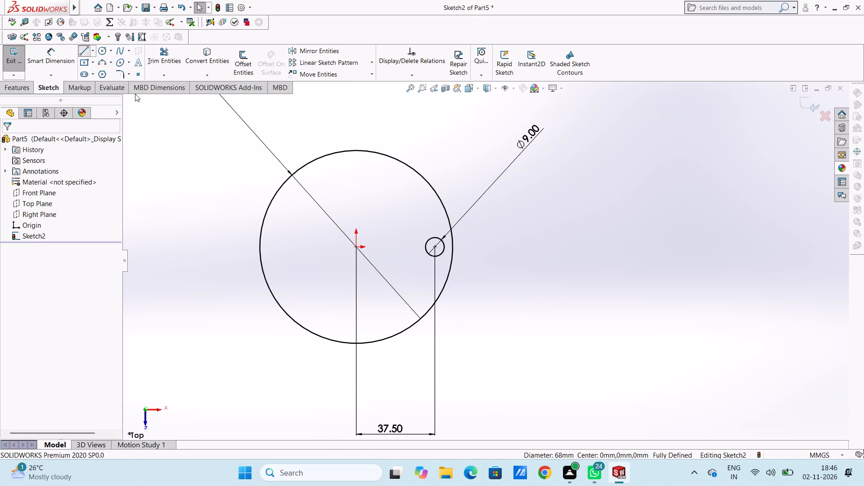
pyautogui.scroll(-4, 427, 268)
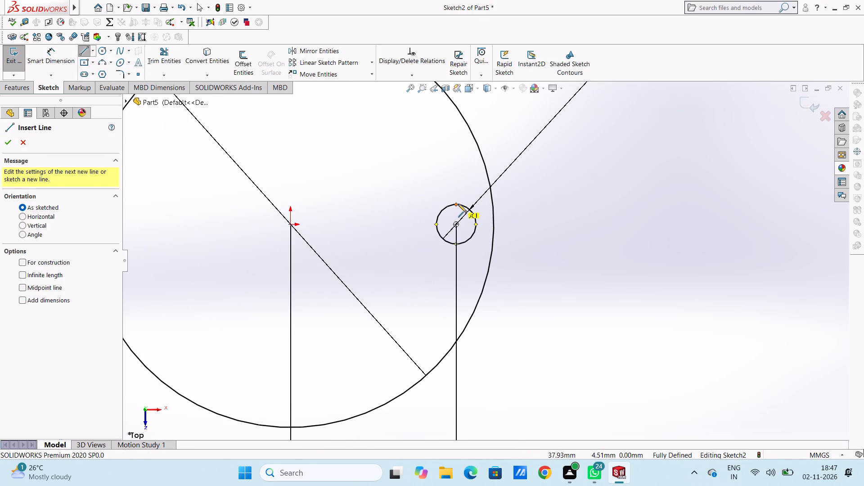
pyautogui.click(458, 203)
pyautogui.click(533, 204)
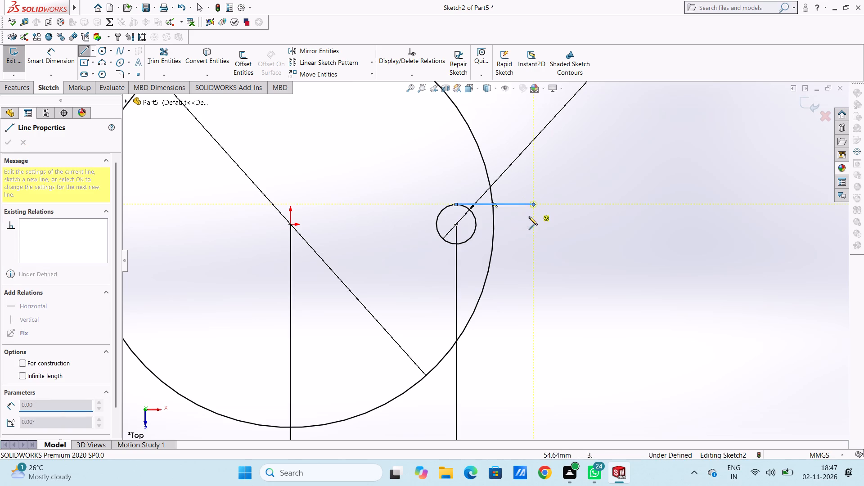
pyautogui.click(532, 242)
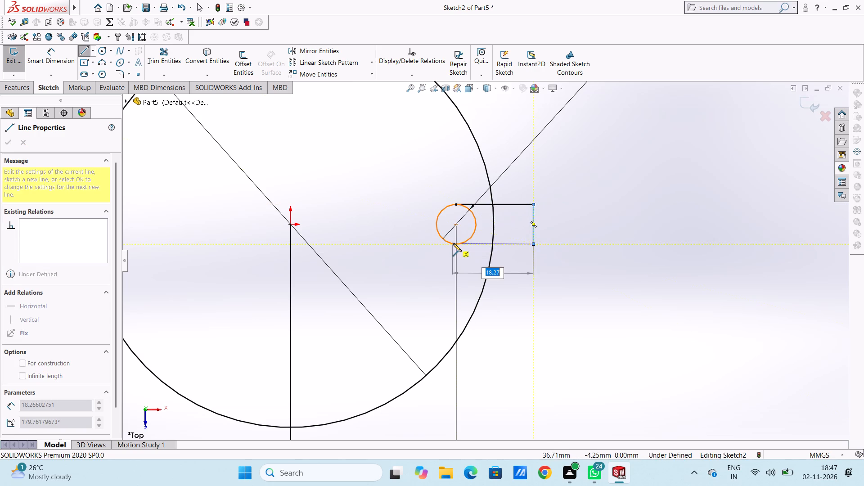
pyautogui.click(454, 244)
pyautogui.rightClick(571, 153)
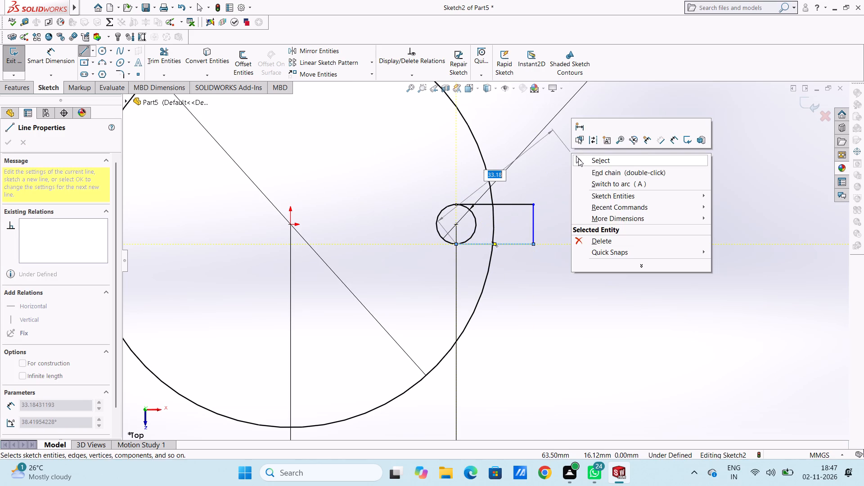
pyautogui.click(578, 158)
pyautogui.click(574, 165)
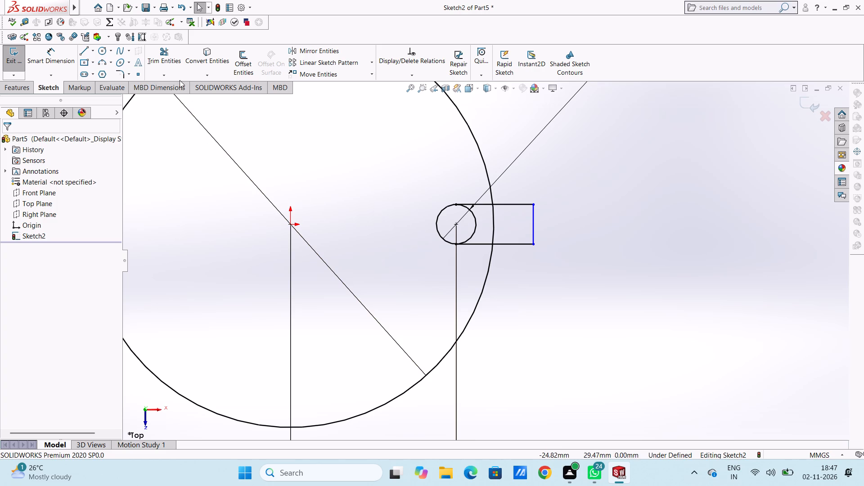
# Trim the lines outside the outer circle, the outer arc across the slot opening and the small circle's outward half, leaving a round-ended notch.
pyautogui.click(164, 54)
pyautogui.click(519, 203)
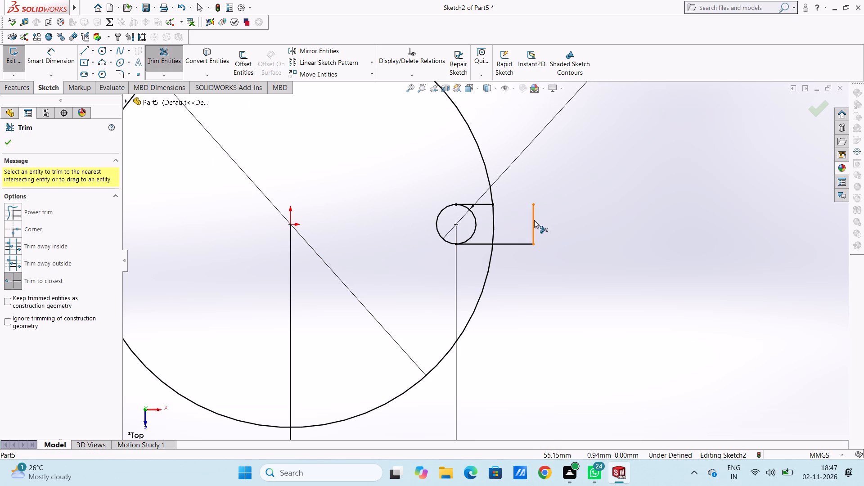
pyautogui.click(534, 220)
pyautogui.click(512, 243)
pyautogui.click(495, 226)
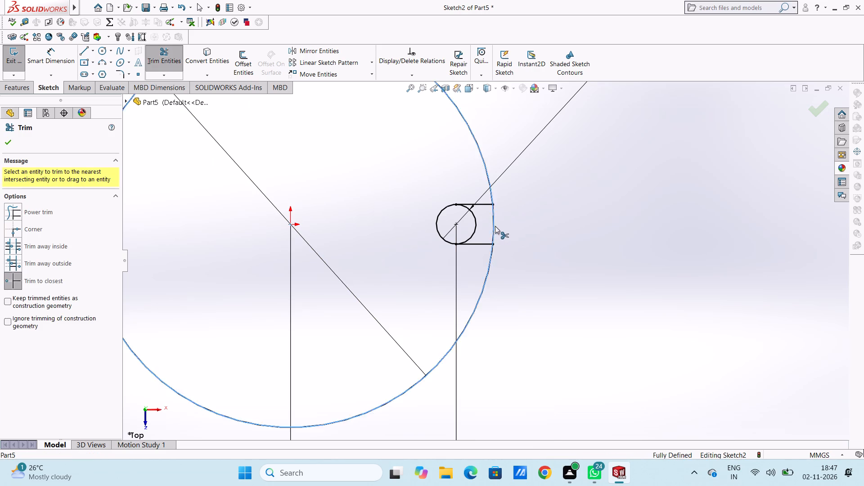
pyautogui.click(478, 225)
pyautogui.scroll(4, 509, 224)
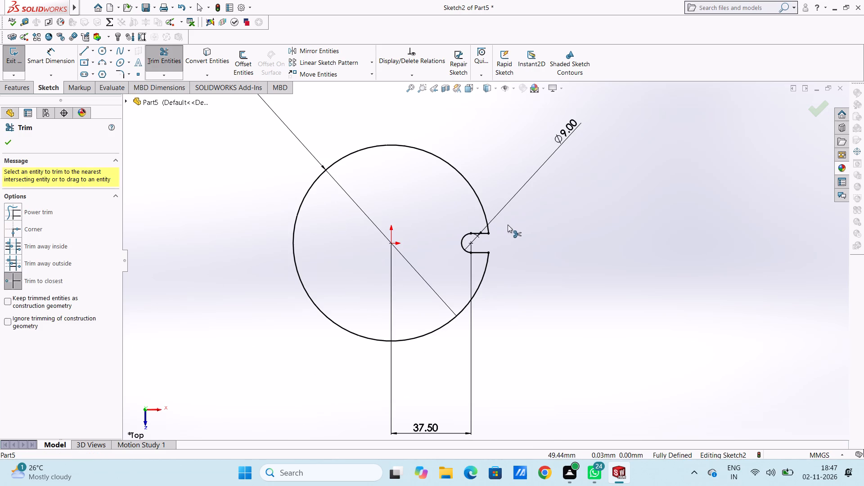
pyautogui.click(13, 141)
pyautogui.click(221, 187)
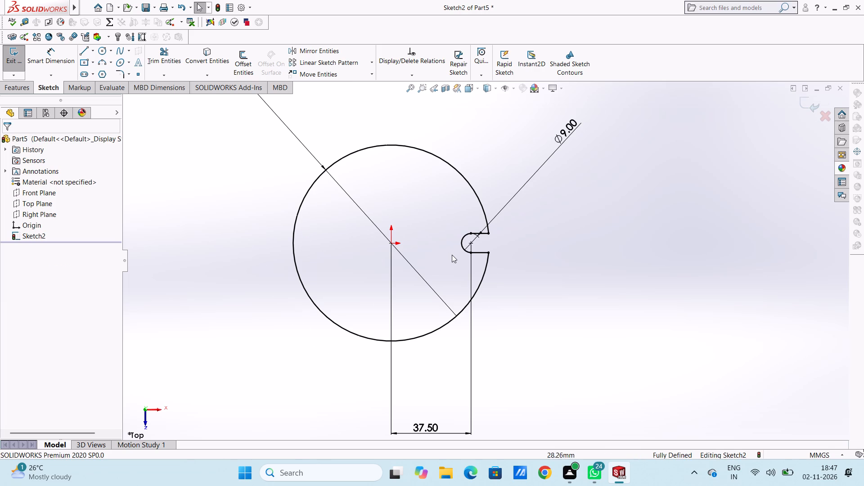
# Circular-pattern the notch's arc and its two lines around the origin, with 5 equally spaced instances over 360 degrees.
pyautogui.scroll(-4, 452, 255)
pyautogui.click(486, 221)
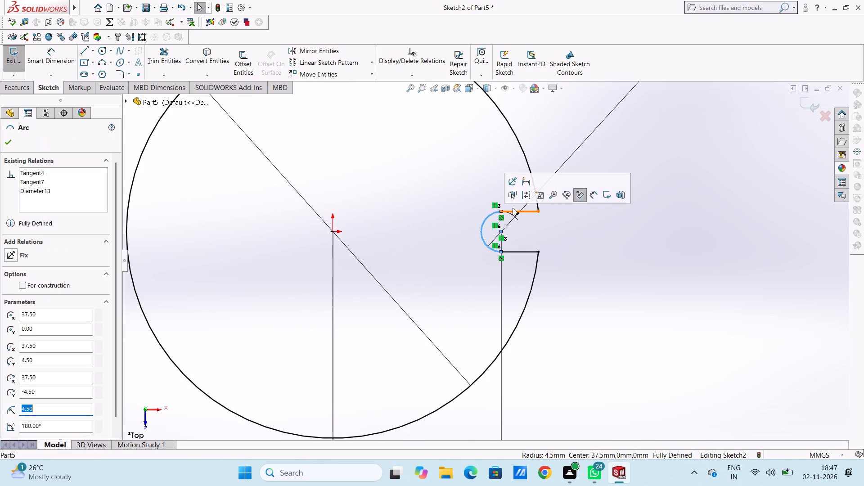
pyautogui.keyDown('ctrl'); pyautogui.click(514, 211); pyautogui.keyUp('ctrl')
pyautogui.keyDown('ctrl'); pyautogui.click(514, 249); pyautogui.keyUp('ctrl')
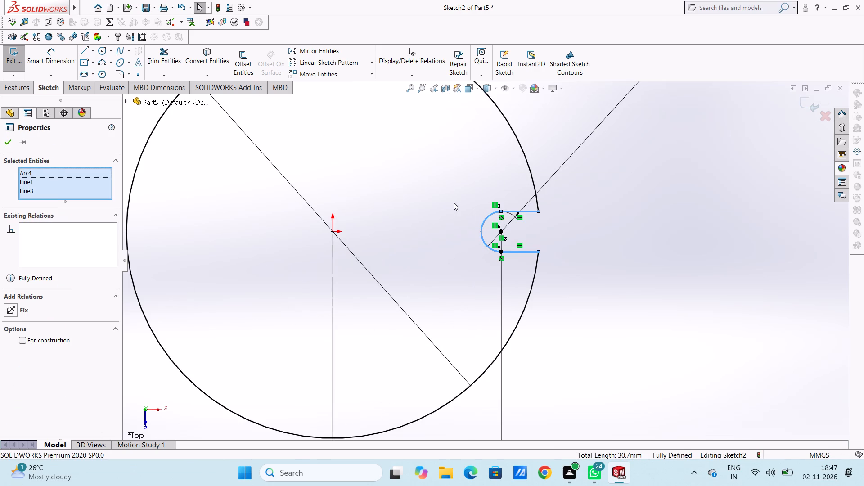
pyautogui.click(373, 63)
pyautogui.click(361, 87)
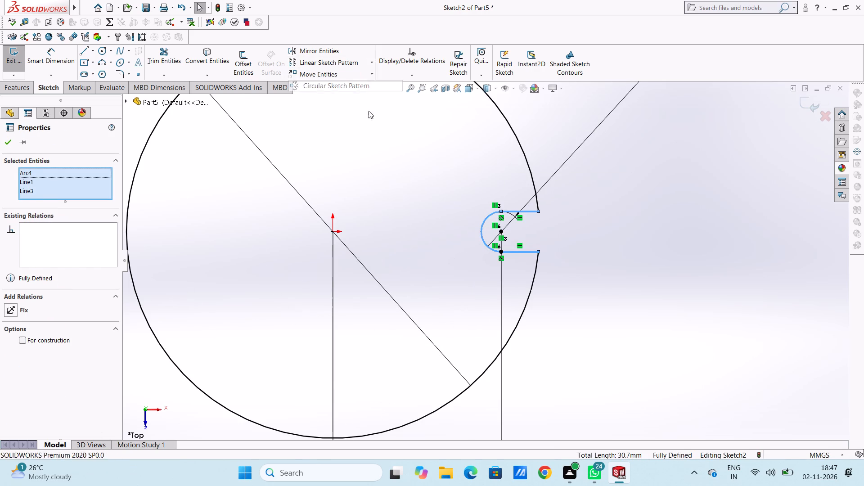
pyautogui.scroll(3, 391, 185)
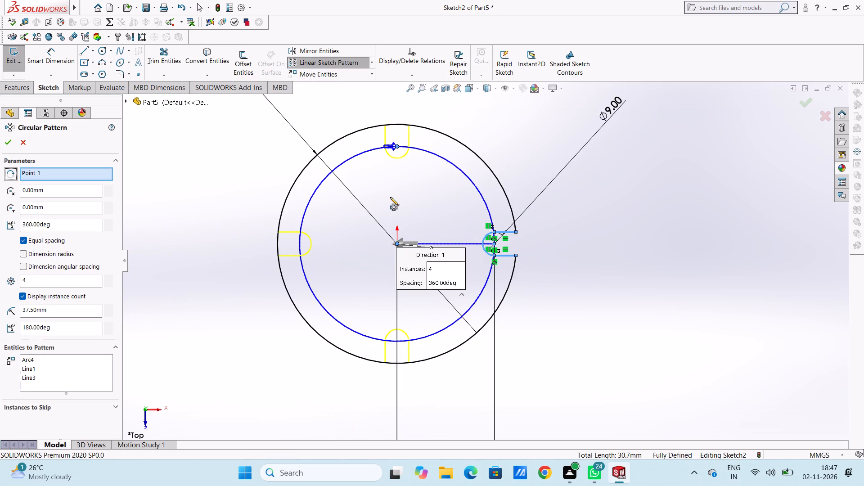
pyautogui.click(73, 286)
pyautogui.doubleClick(73, 286)
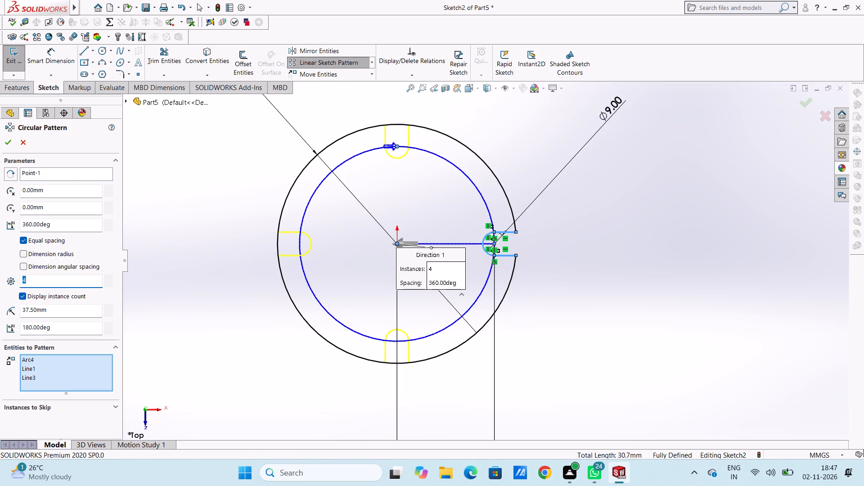
pyautogui.press('5')
pyautogui.press('Return')
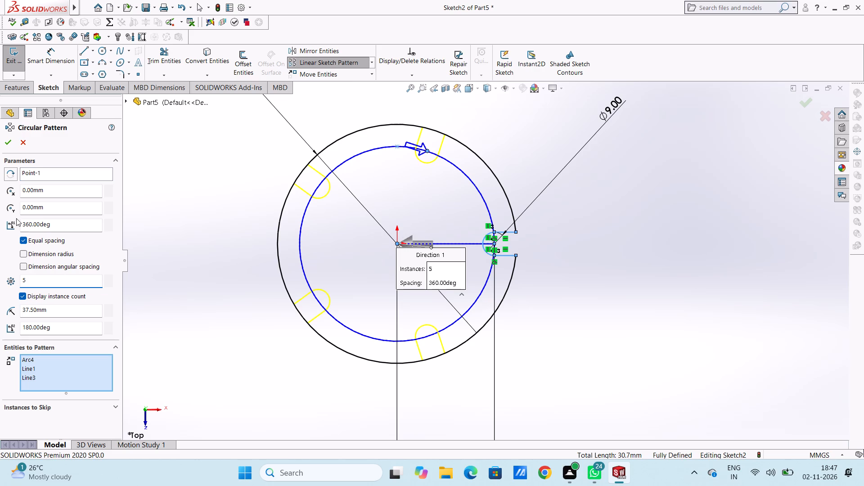
pyautogui.click(11, 142)
pyautogui.click(240, 248)
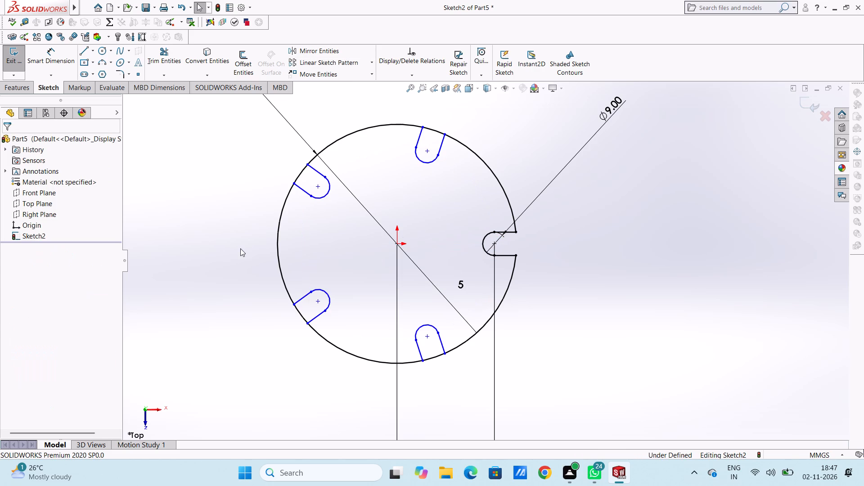
# Trim the outer circle's arcs across the openings of the four patterned slots so they open at the disc's edge.
pyautogui.scroll(2, 353, 238)
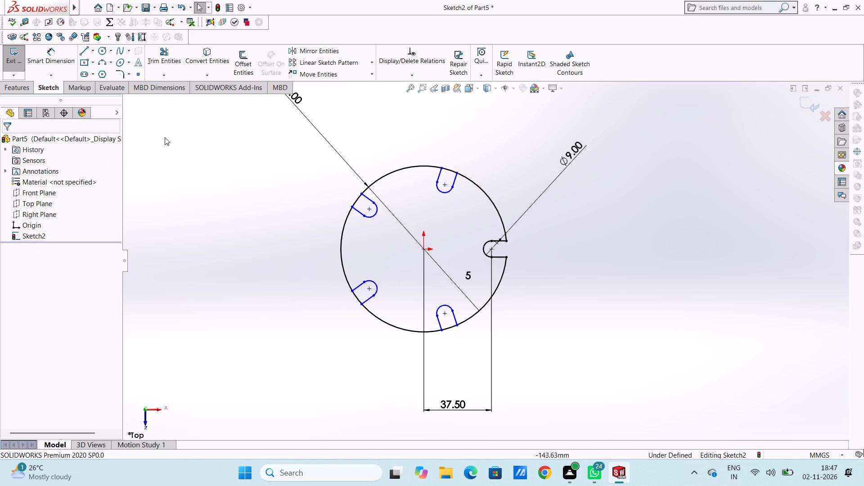
pyautogui.click(171, 56)
pyautogui.scroll(-2, 446, 172)
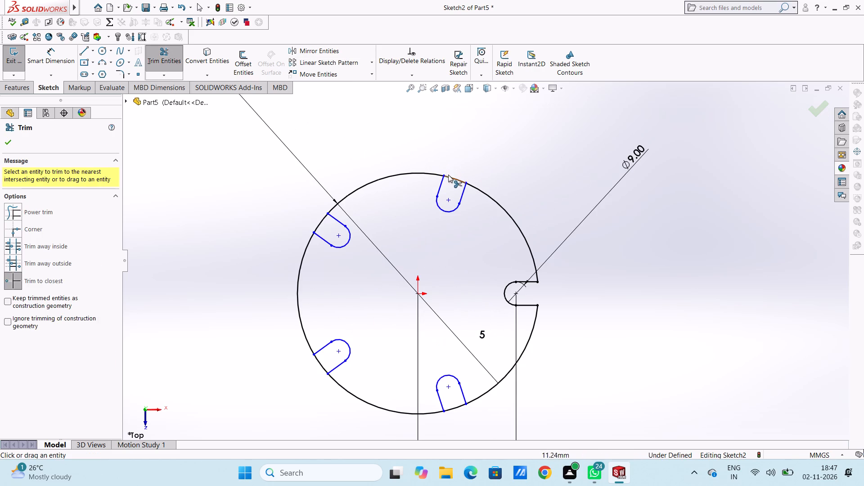
pyautogui.click(450, 177)
pyautogui.click(324, 221)
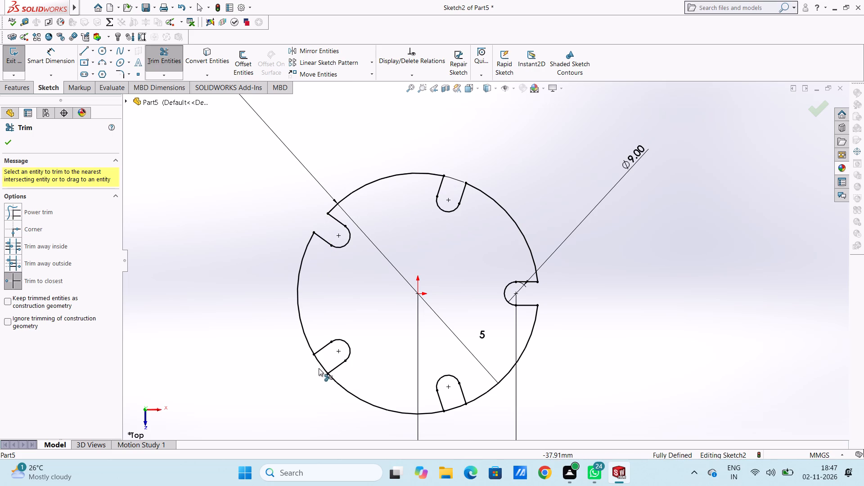
pyautogui.click(321, 364)
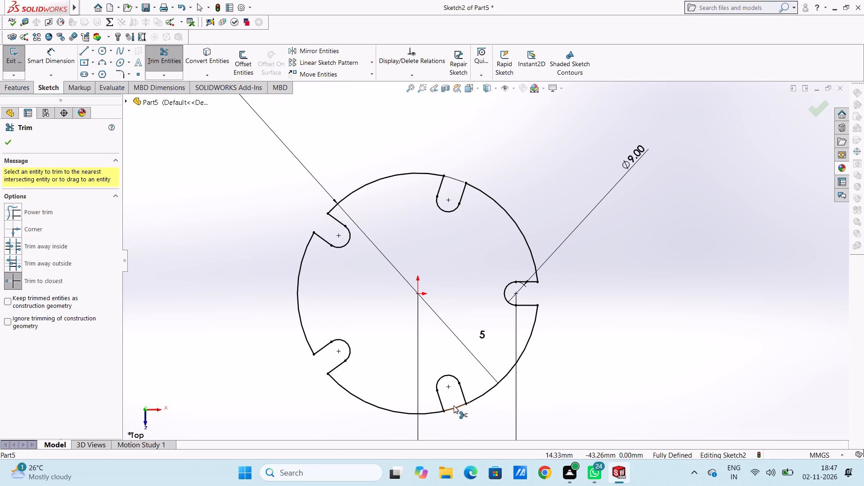
pyautogui.click(454, 405)
pyautogui.click(454, 408)
pyautogui.scroll(3, 453, 400)
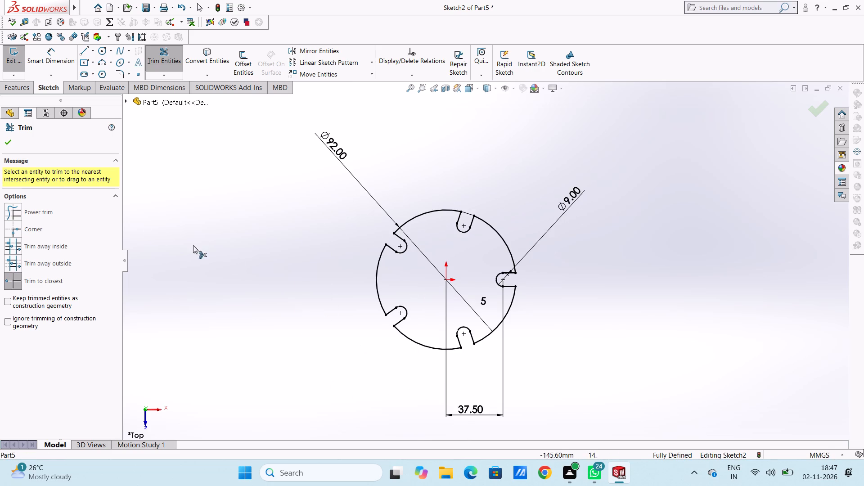
pyautogui.click(8, 140)
pyautogui.click(268, 215)
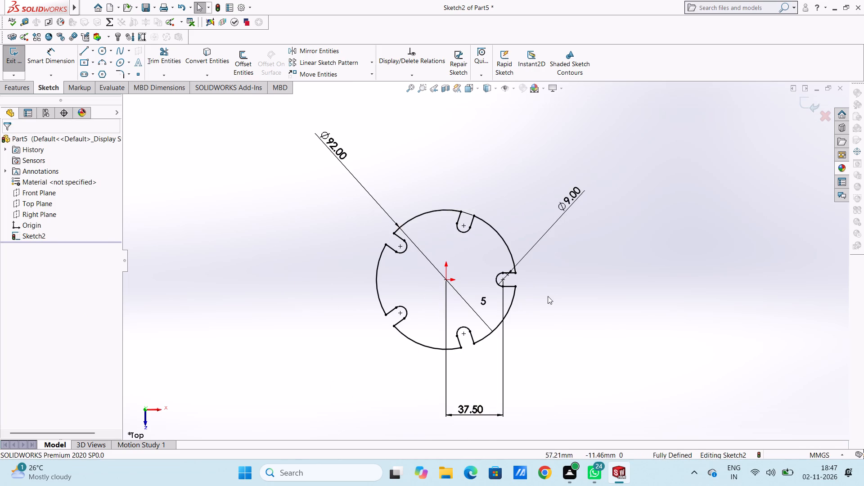
# Extrude the slotted disc profile as a blind boss 8 mm deep.
pyautogui.scroll(-1, 553, 295)
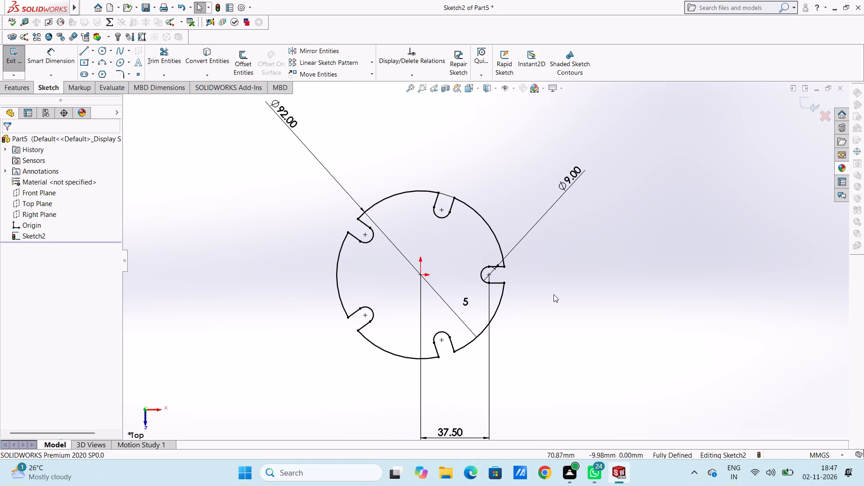
pyautogui.click(18, 90)
pyautogui.click(18, 60)
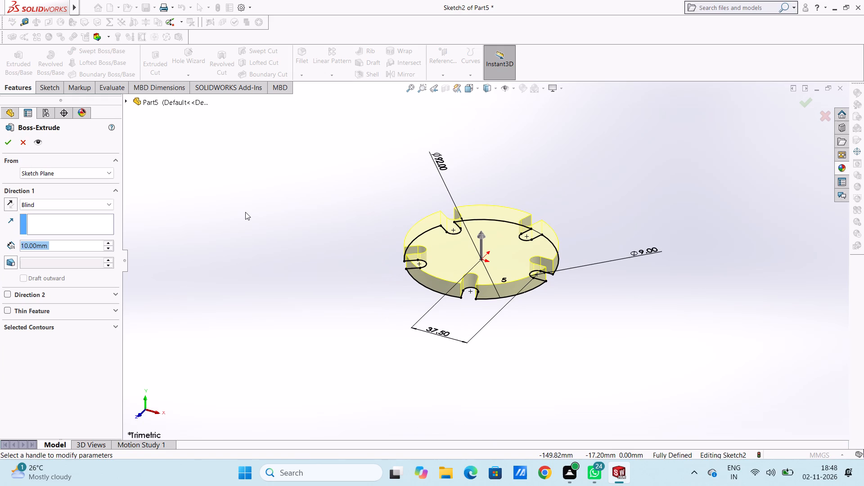
pyautogui.press('8')
pyautogui.press('Return')
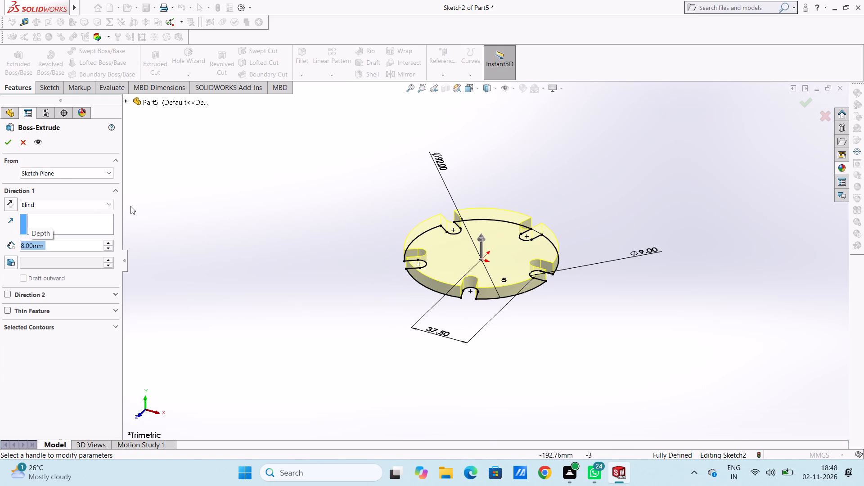
pyautogui.click(7, 148)
pyautogui.click(156, 202)
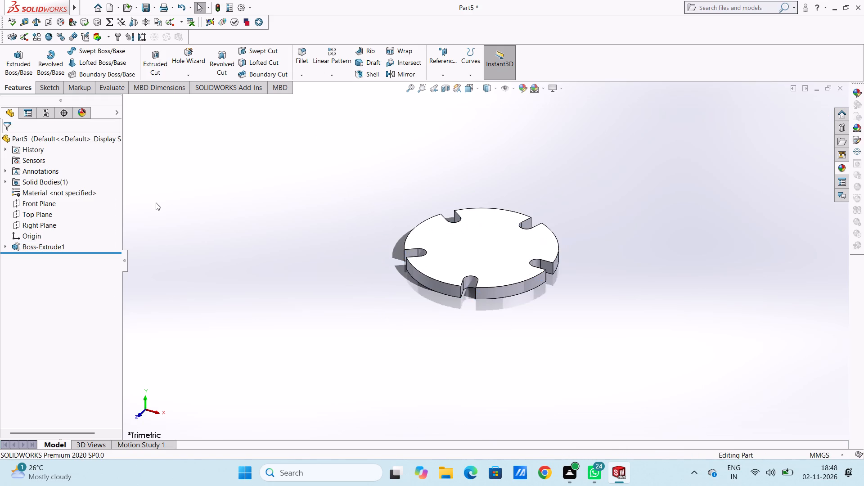
# Start a sketch on the disc's top face and draw a circle of radius 34 mm centred on the origin.
pyautogui.moveTo(234, 206); pyautogui.dragTo(264, 289, button='middle')
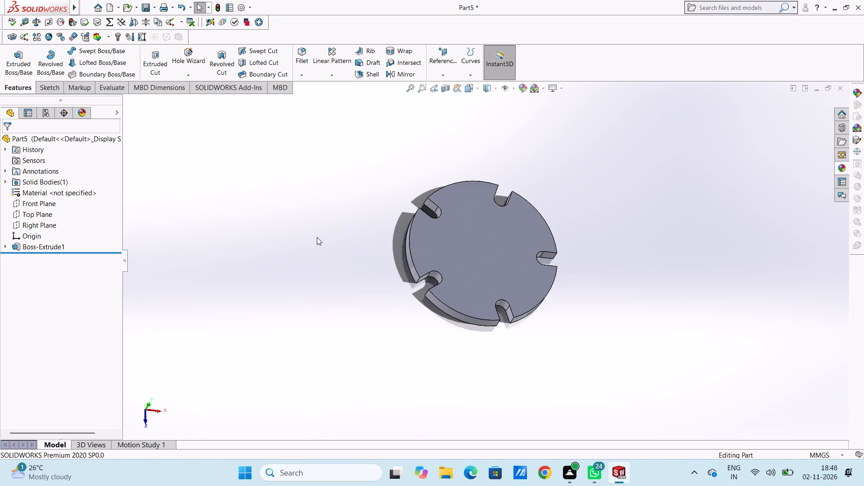
pyautogui.moveTo(315, 236); pyautogui.dragTo(315, 252, button='middle')
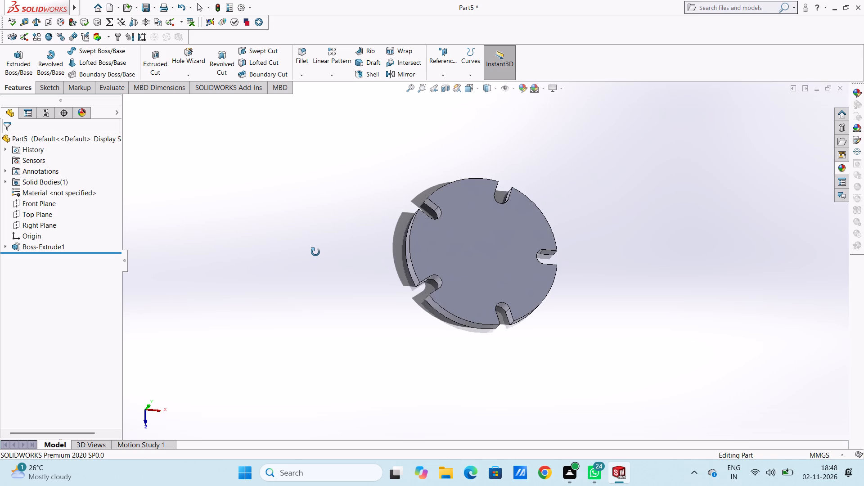
pyautogui.moveTo(315, 252); pyautogui.dragTo(315, 252, button='middle')
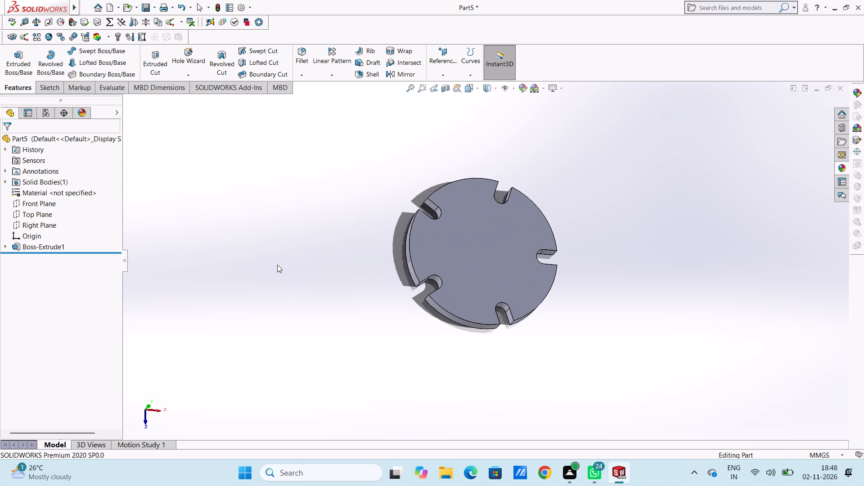
pyautogui.hotkey('ctrl', '5')
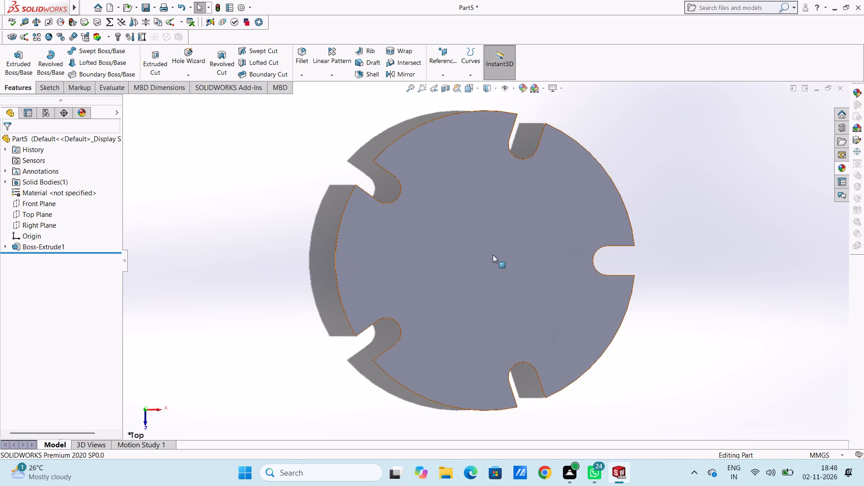
pyautogui.scroll(3, 493, 254)
pyautogui.click(492, 254)
pyautogui.click(530, 228)
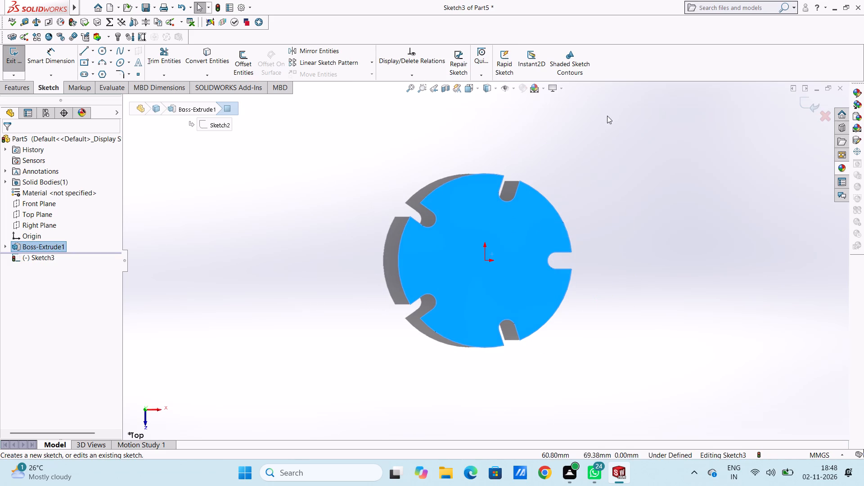
pyautogui.click(608, 113)
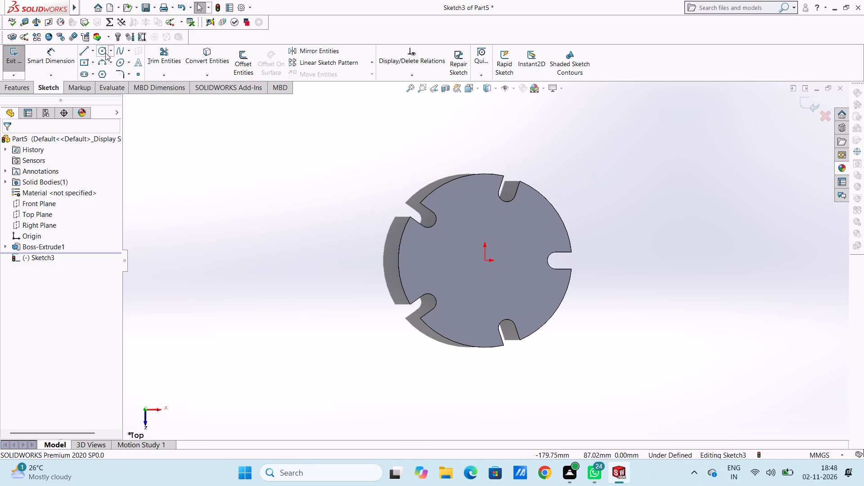
pyautogui.click(105, 53)
pyautogui.click(485, 261)
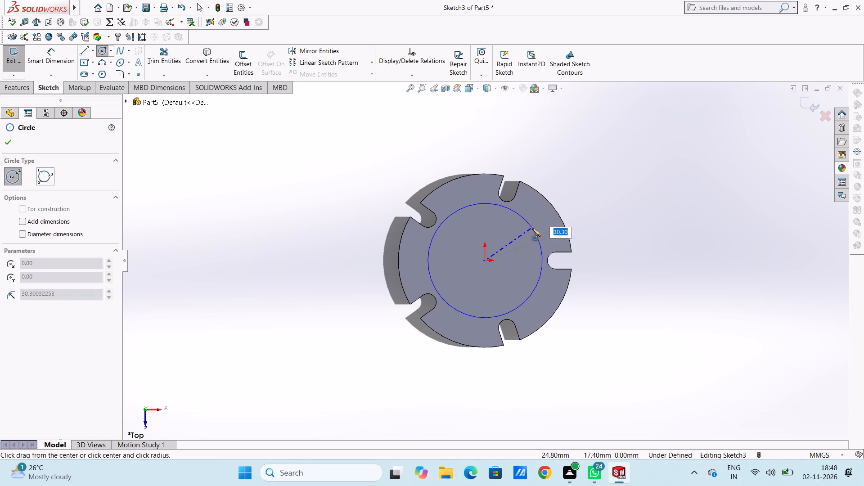
pyautogui.write('34')
pyautogui.press('Return')
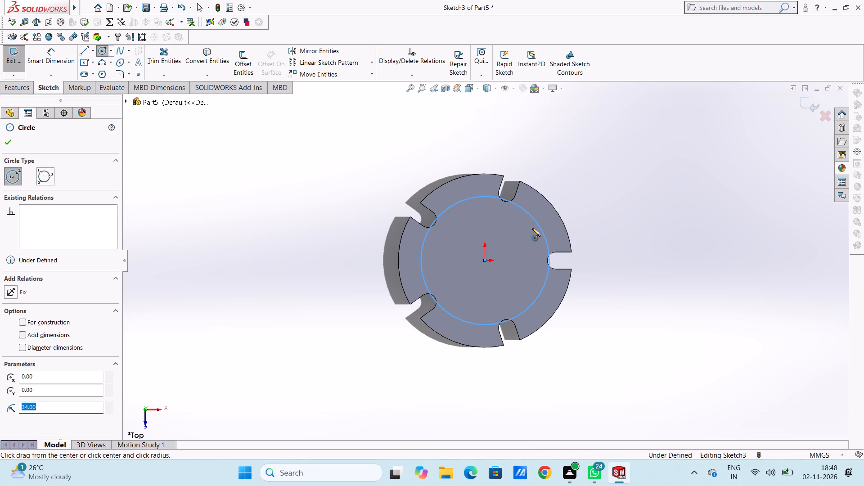
pyautogui.click(7, 140)
pyautogui.click(246, 198)
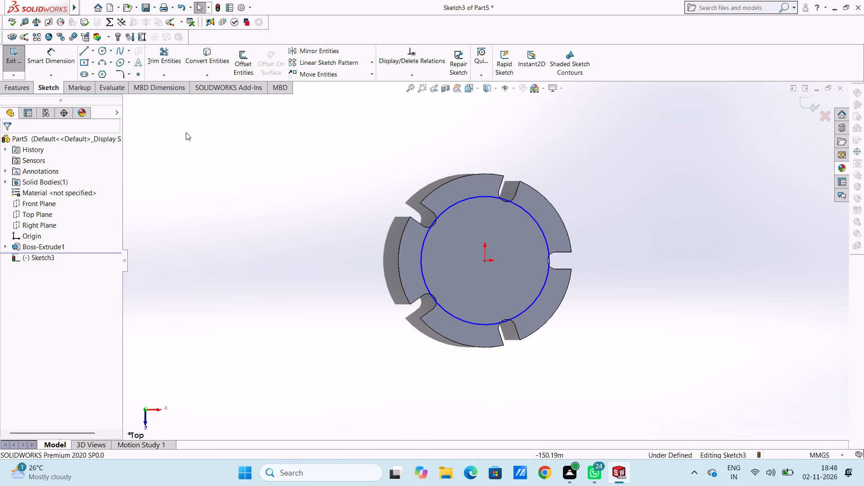
# Dimension the new circle's diameter, keeping its drawn size.
pyautogui.click(61, 60)
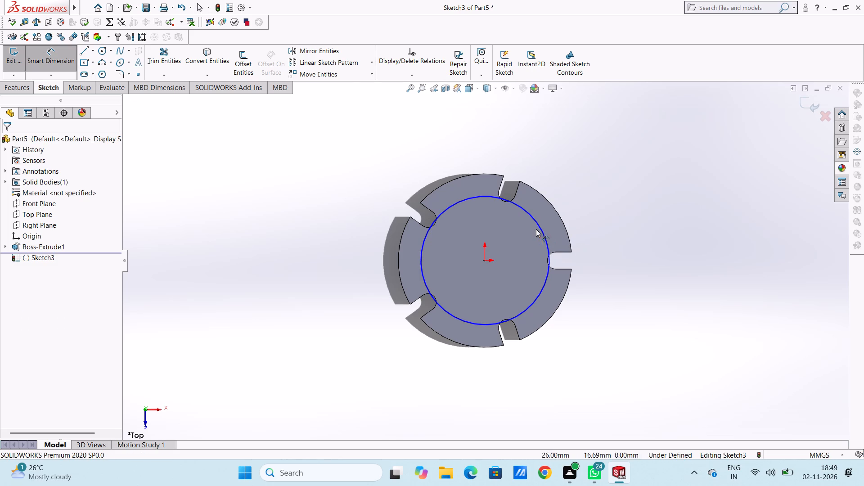
pyautogui.click(541, 229)
pyautogui.click(728, 148)
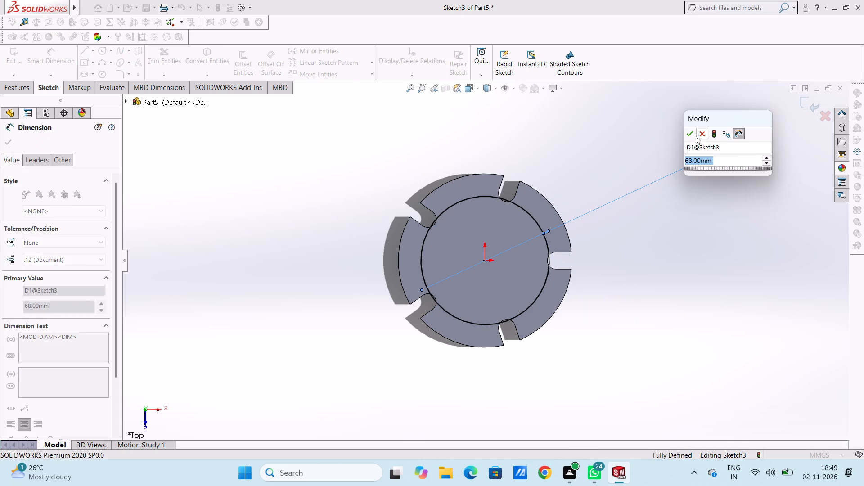
pyautogui.click(690, 135)
pyautogui.click(607, 162)
pyautogui.scroll(2, 527, 238)
pyautogui.scroll(-2, 516, 247)
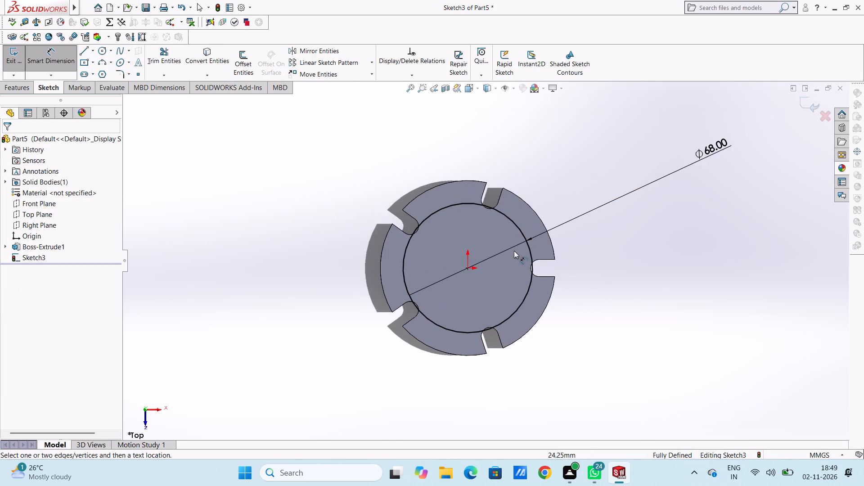
pyautogui.scroll(2, 513, 251)
pyautogui.scroll(-2, 512, 262)
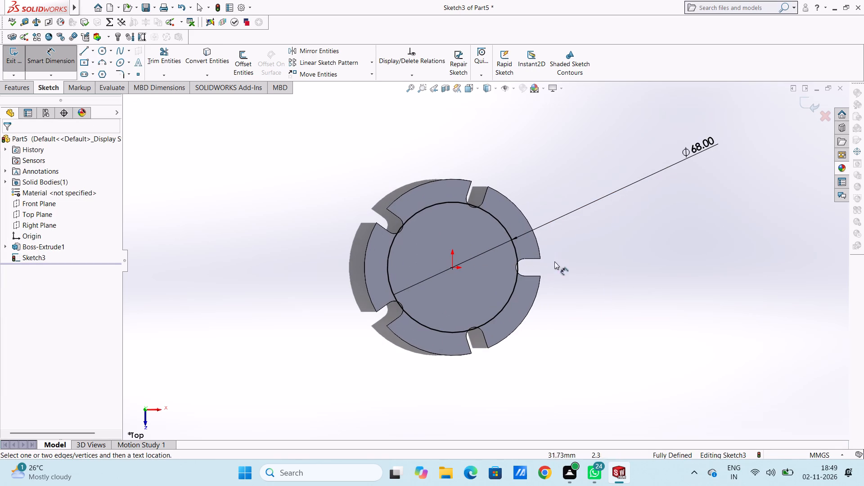
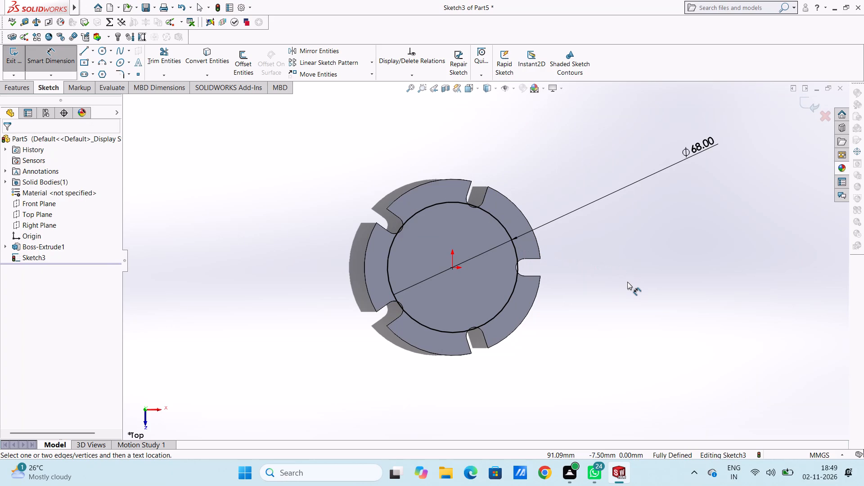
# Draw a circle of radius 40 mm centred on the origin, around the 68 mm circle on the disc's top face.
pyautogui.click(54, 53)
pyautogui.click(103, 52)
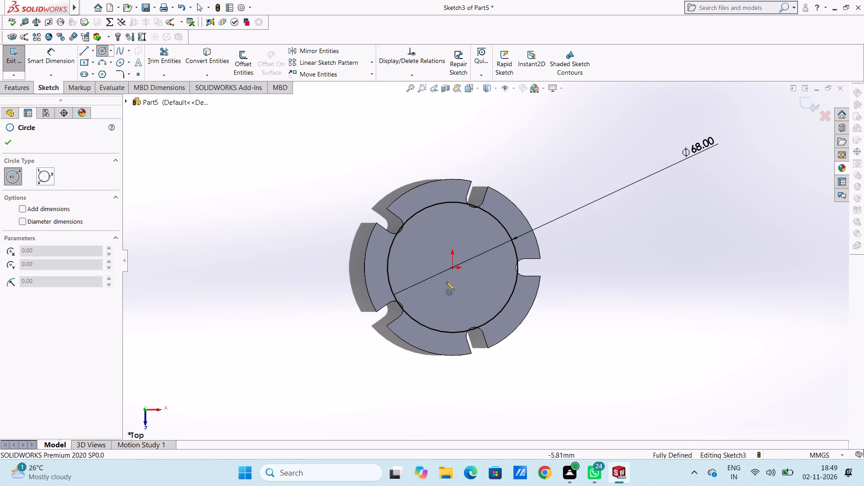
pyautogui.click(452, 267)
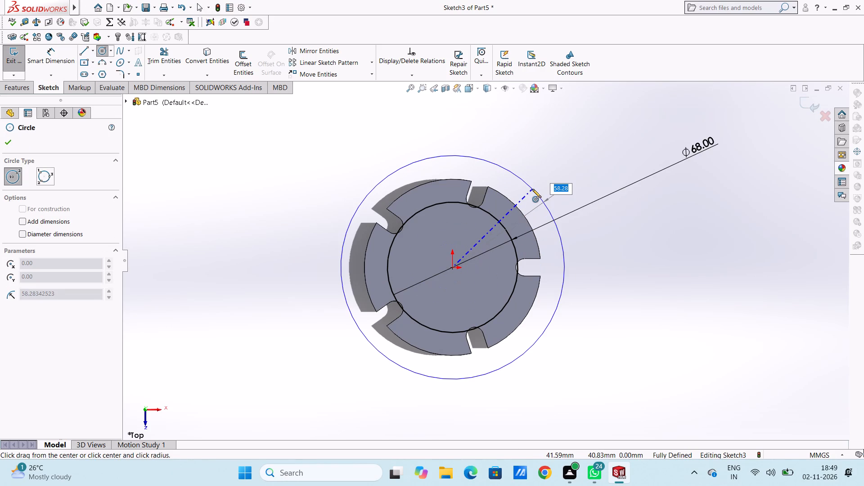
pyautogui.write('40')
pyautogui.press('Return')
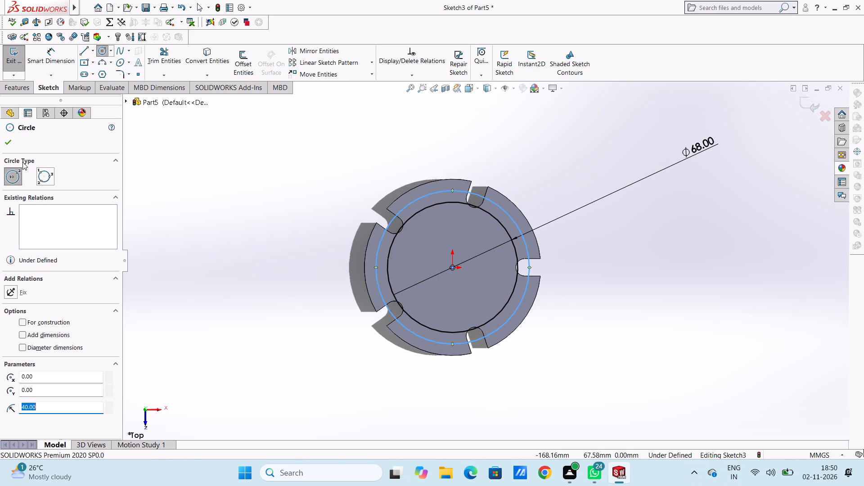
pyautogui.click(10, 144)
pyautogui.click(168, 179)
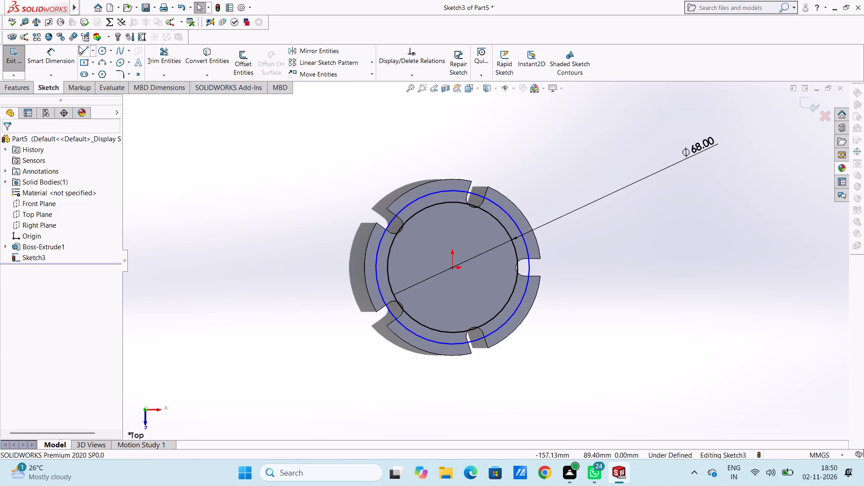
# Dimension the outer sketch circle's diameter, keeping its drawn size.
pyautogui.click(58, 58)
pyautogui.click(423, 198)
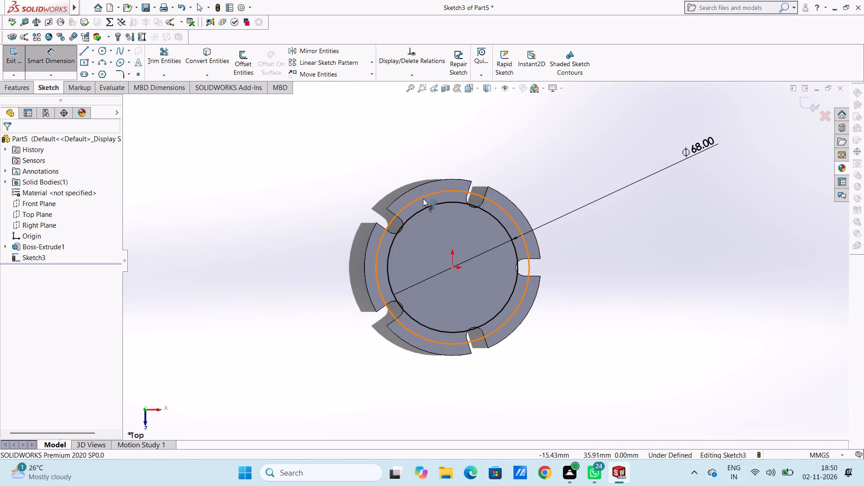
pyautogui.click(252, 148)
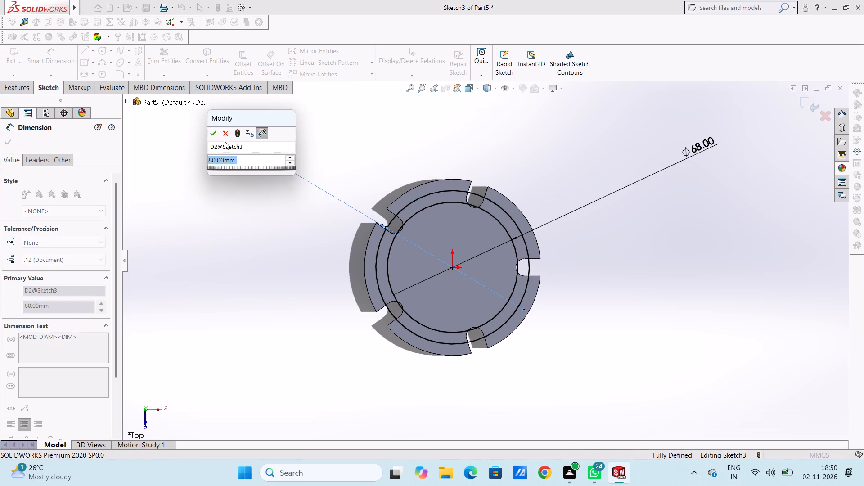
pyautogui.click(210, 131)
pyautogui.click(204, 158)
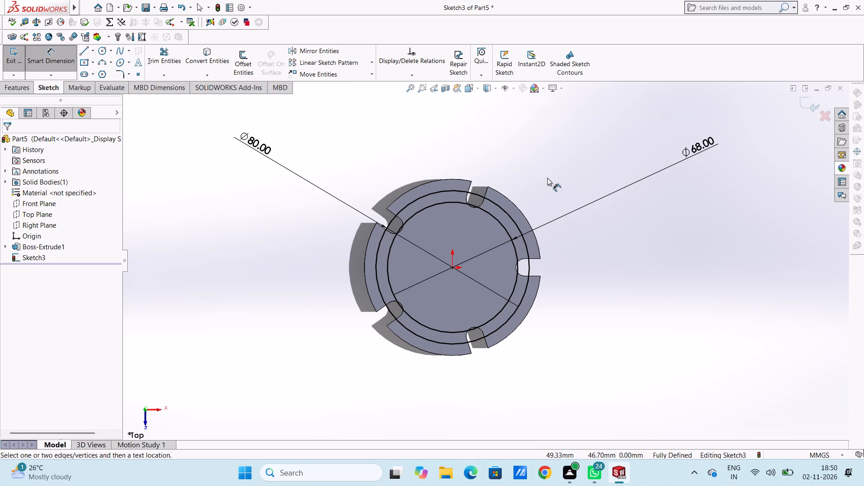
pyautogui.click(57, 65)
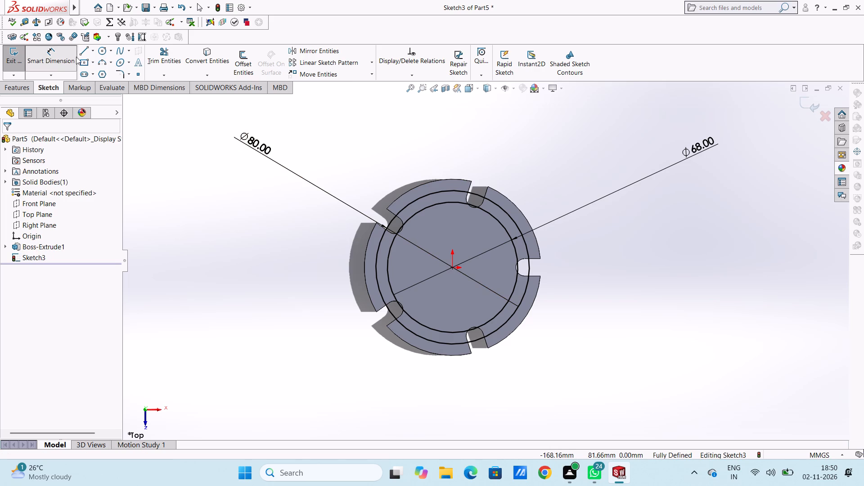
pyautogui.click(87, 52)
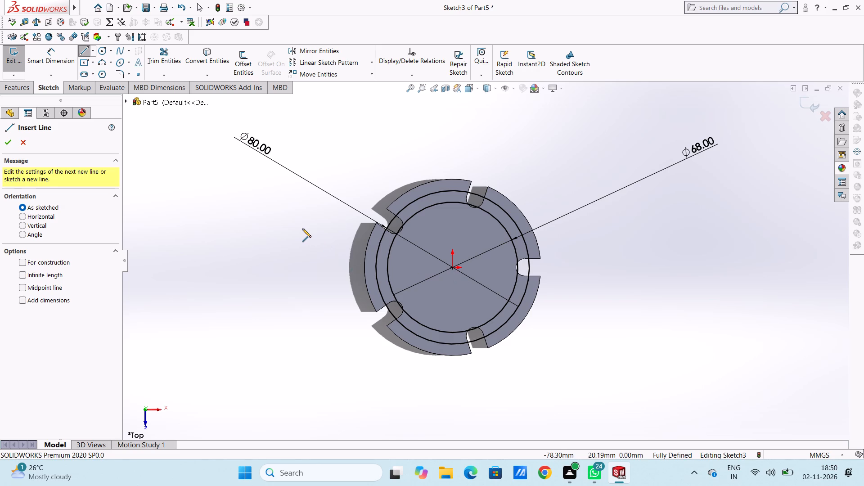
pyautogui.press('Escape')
# Undo the top-face sketch, the disc extrusion, the slot-opening trims and the five-instance slot pattern, going back to the single-slot profile.
pyautogui.hotkey('ctrl', 'z')
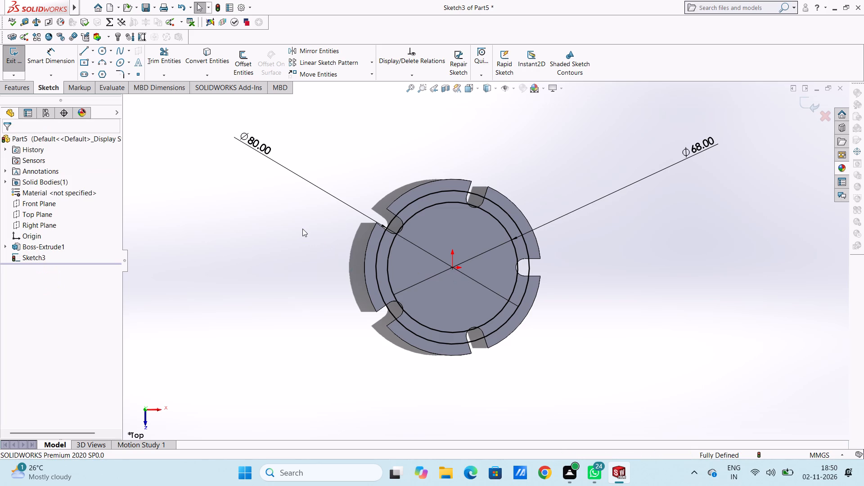
pyautogui.hotkey('ctrl', 'z')
pyautogui.hotkey('ctrl', 'z')
pyautogui.hotkey('ctrl', 'z')
pyautogui.hotkey('ctrl', 'z')
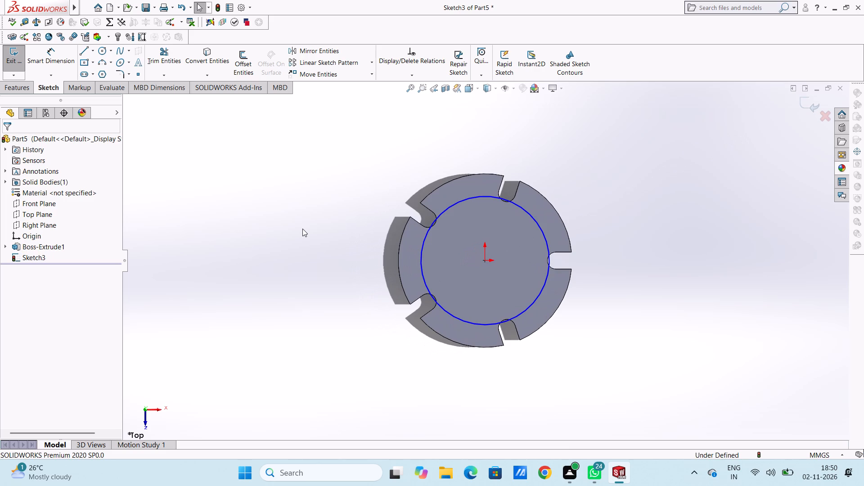
pyautogui.hotkey('ctrl', 'z')
pyautogui.hotkey('ctrl', 'z')
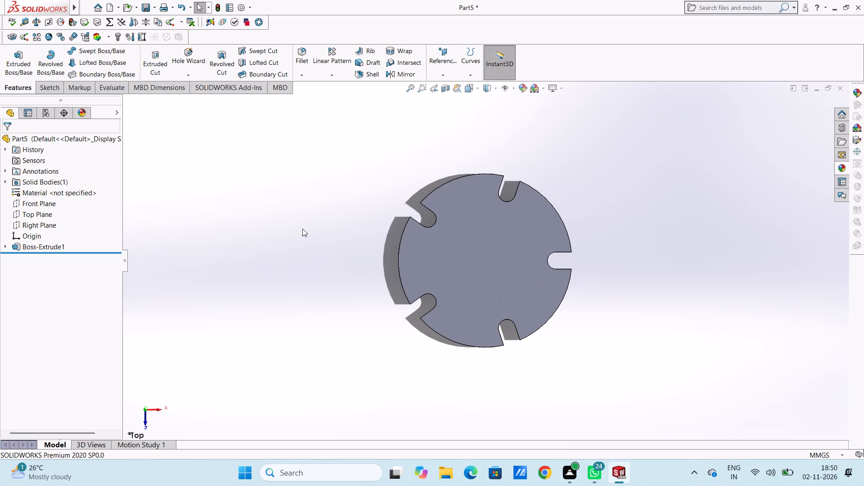
pyautogui.hotkey('ctrl', 'z')
pyautogui.hotkey('ctrl', 'z')
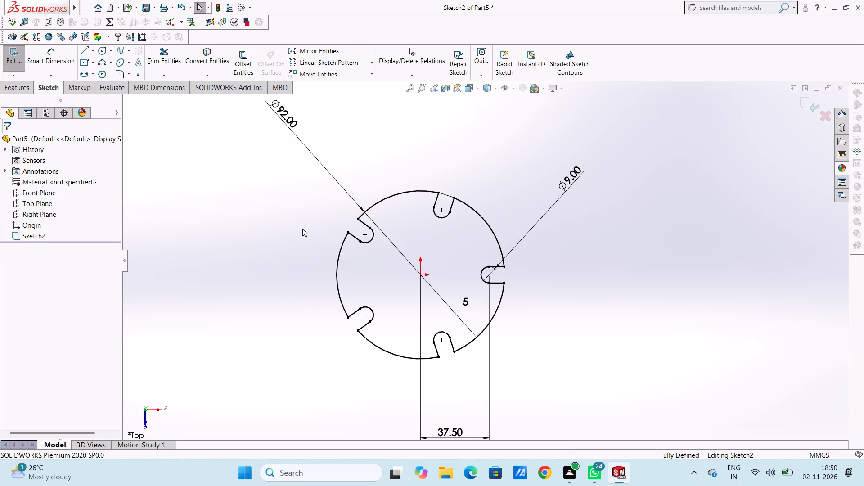
pyautogui.hotkey('ctrl', 'z')
pyautogui.hotkey('ctrl', 'z')
pyautogui.hotkey('ctrl', 'z')
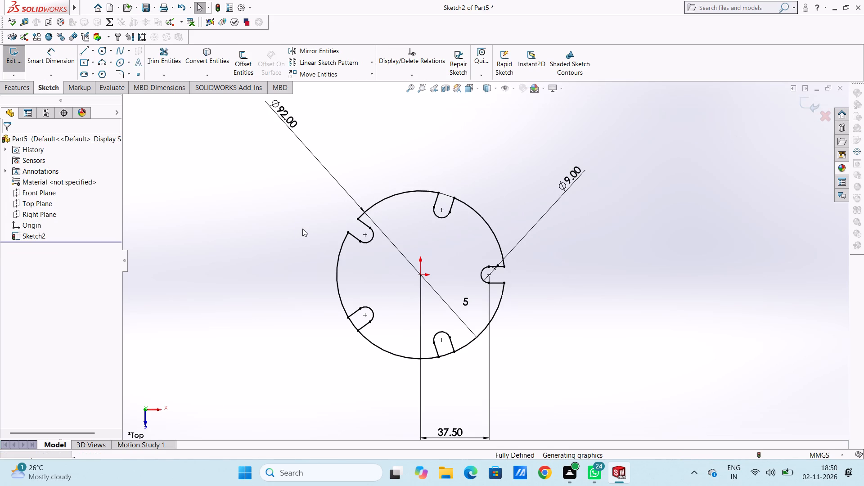
pyautogui.hotkey('ctrl', 'z')
pyautogui.hotkey('ctrl', 'z')
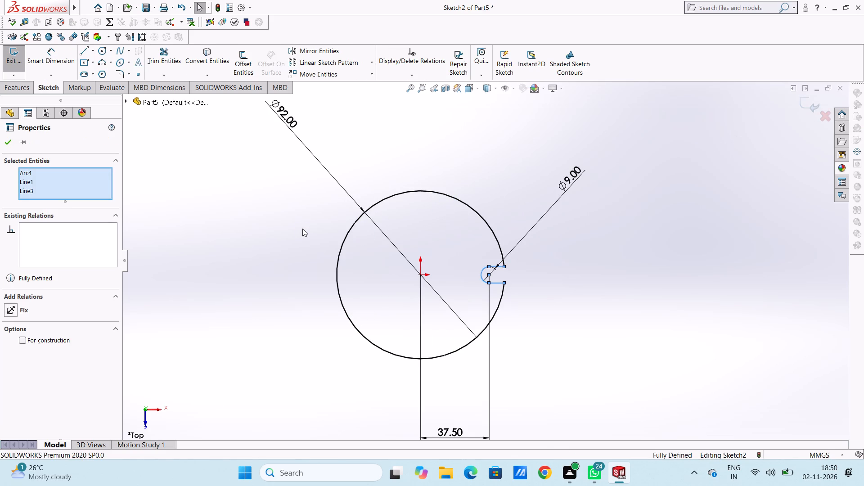
# Circular-pattern the slot's arc and two lines about the origin as 3 equally spaced instances over 360 degrees.
pyautogui.click(372, 61)
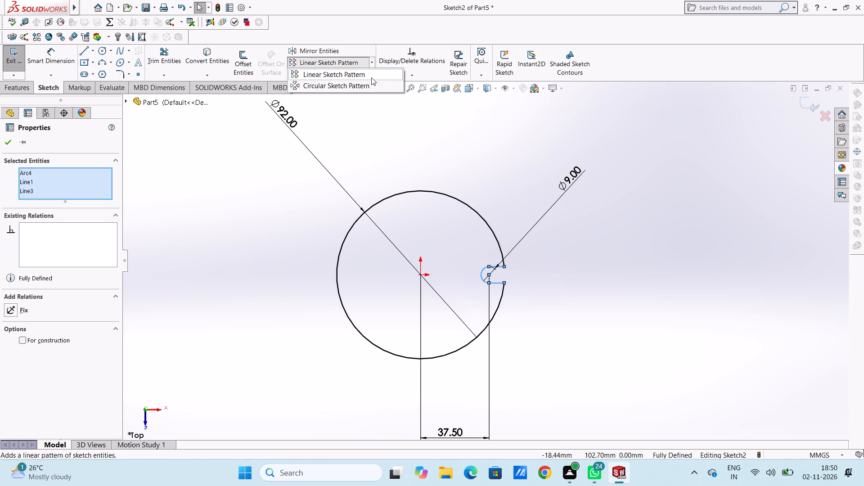
pyautogui.click(369, 85)
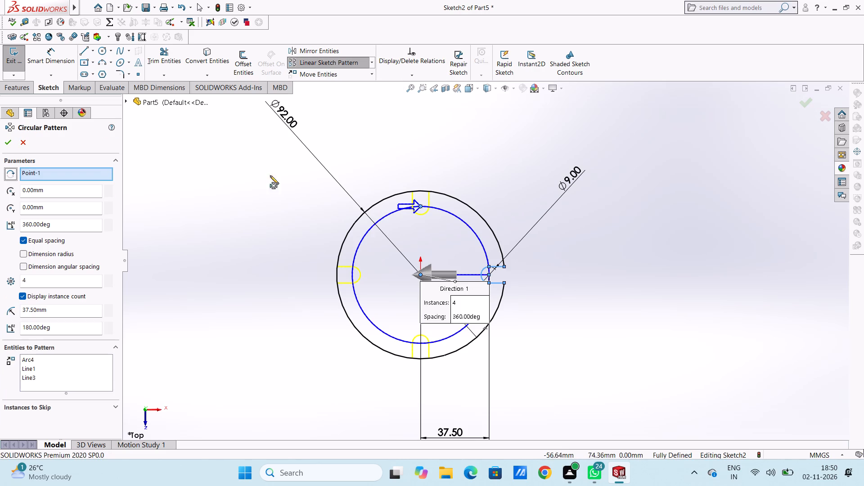
pyautogui.doubleClick(57, 279)
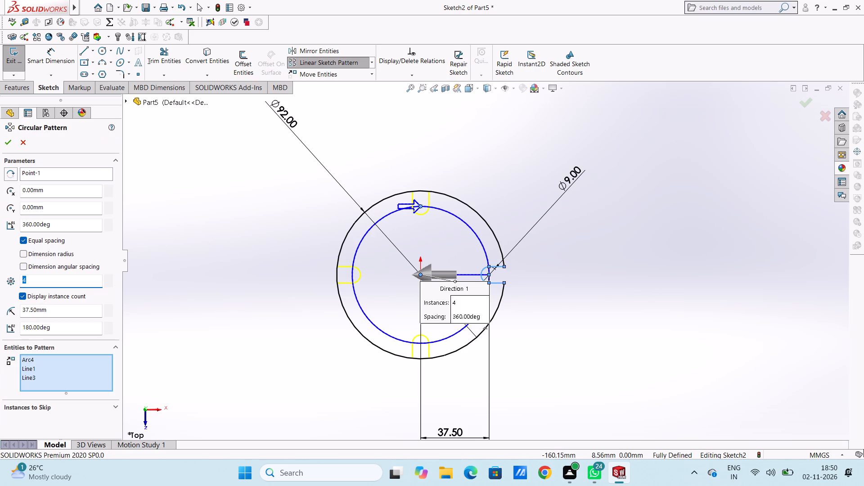
pyautogui.press('3')
pyautogui.press('Return')
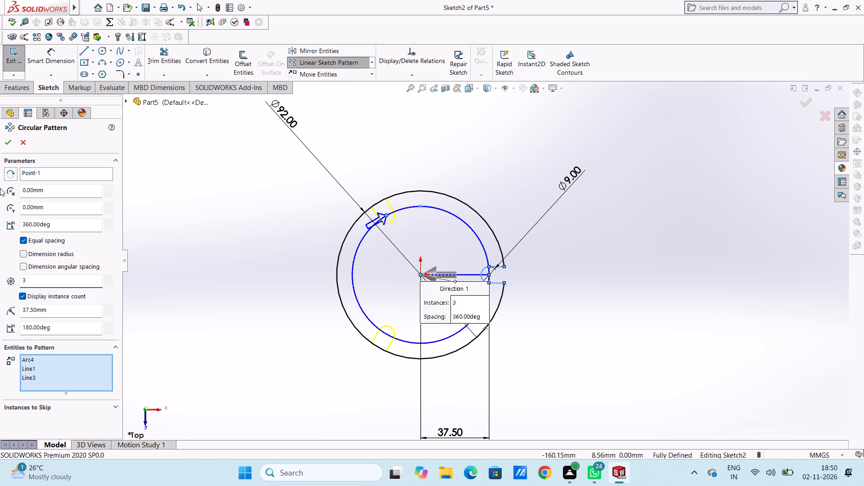
pyautogui.click(10, 143)
pyautogui.click(192, 225)
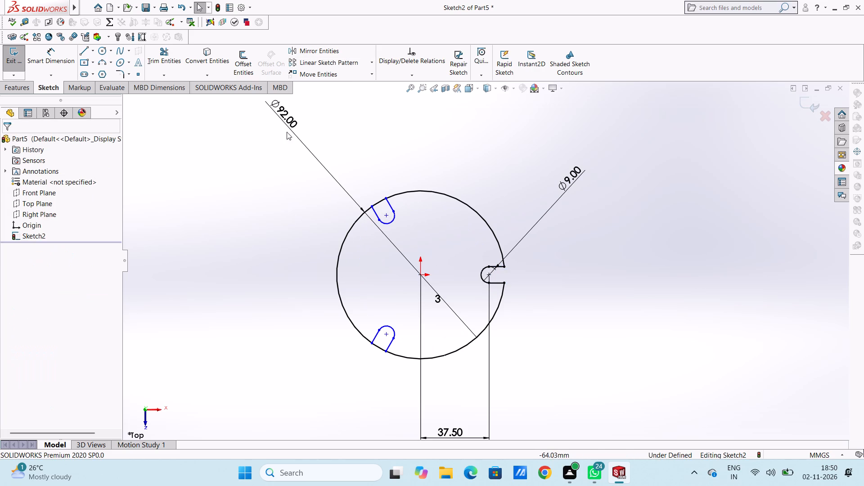
# Trim the outer circle's arcs across the openings of the two patterned slots so they open at the disc's edge.
pyautogui.click(163, 55)
pyautogui.click(377, 203)
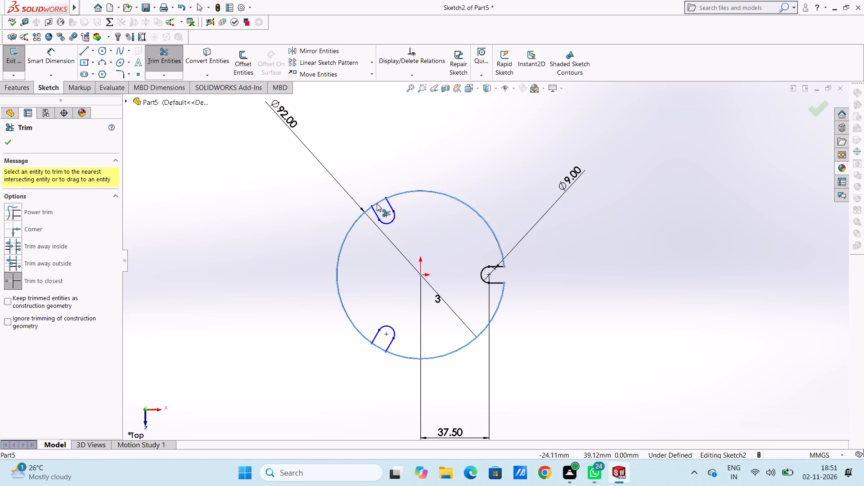
pyautogui.click(376, 345)
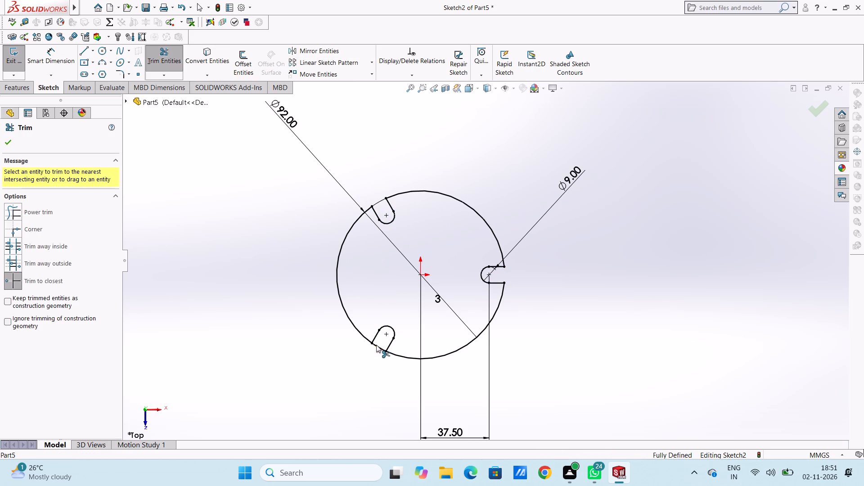
pyautogui.click(11, 144)
pyautogui.click(197, 211)
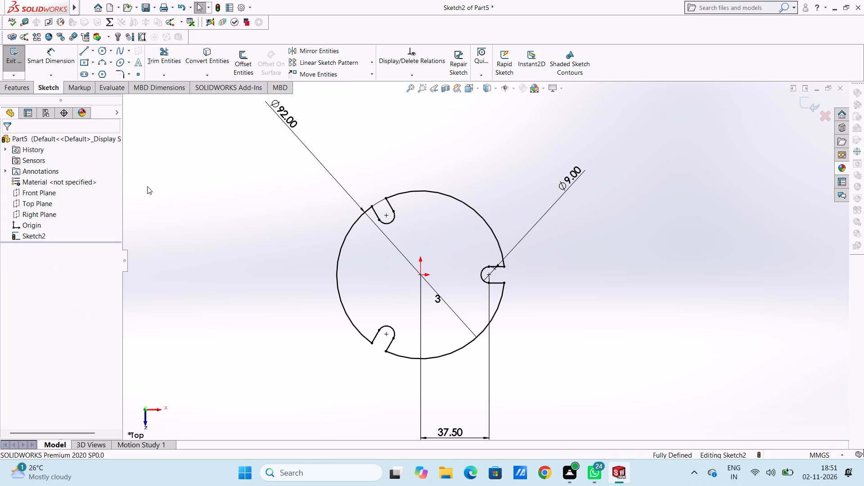
# Extrude the three-slot disc profile as a blind boss 8 mm deep.
pyautogui.click(14, 85)
pyautogui.click(19, 65)
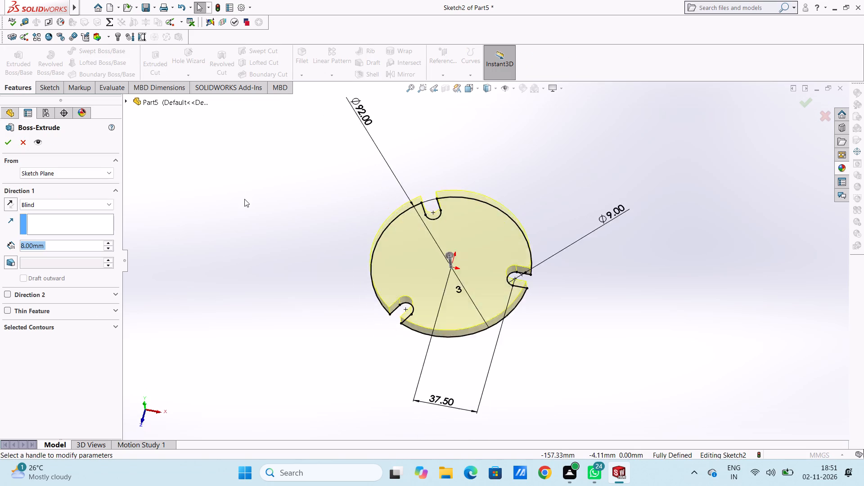
pyautogui.click(8, 144)
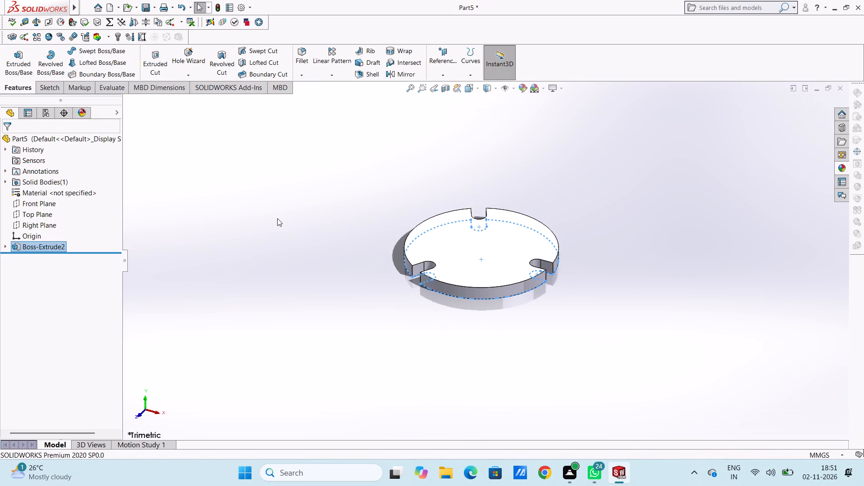
pyautogui.click(277, 218)
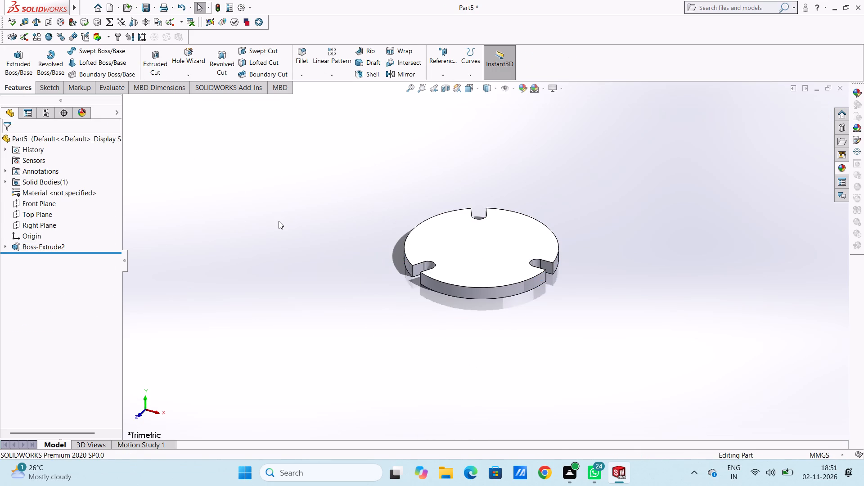
# Start a sketch on the disc's top face and draw a circle of radius 34 mm centred on the origin.
pyautogui.hotkey('ctrl', '5')
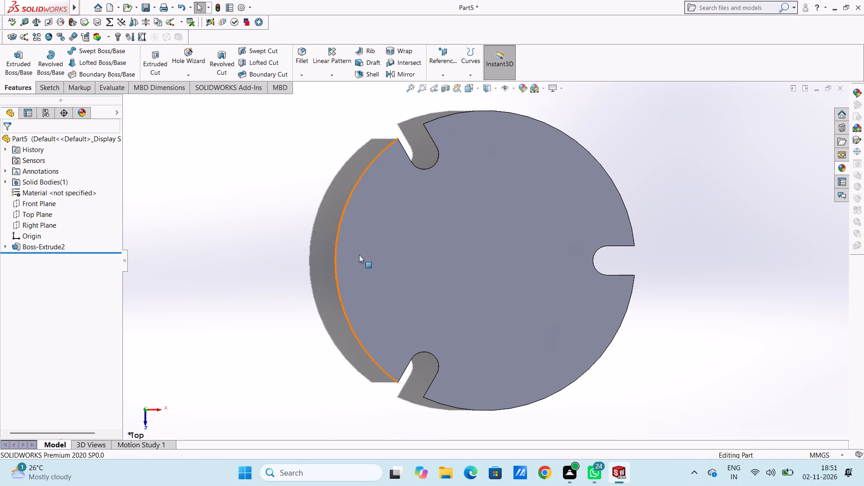
pyautogui.click(473, 268)
pyautogui.click(513, 243)
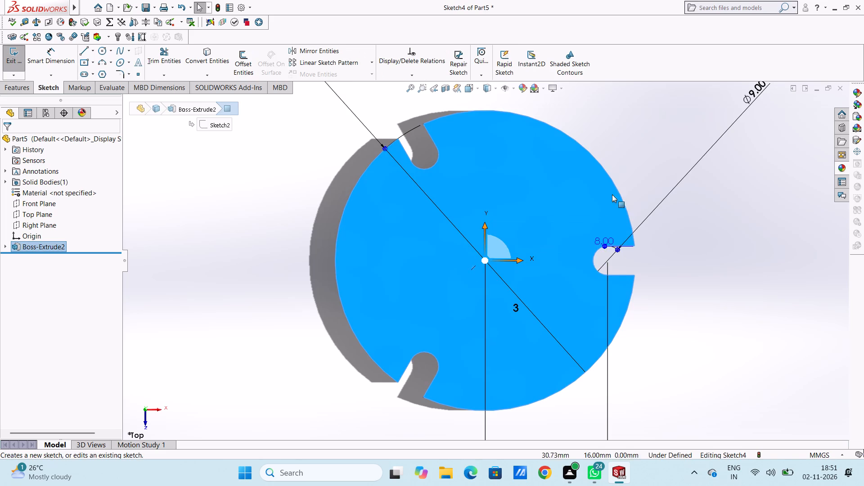
pyautogui.click(644, 164)
pyautogui.scroll(3, 633, 171)
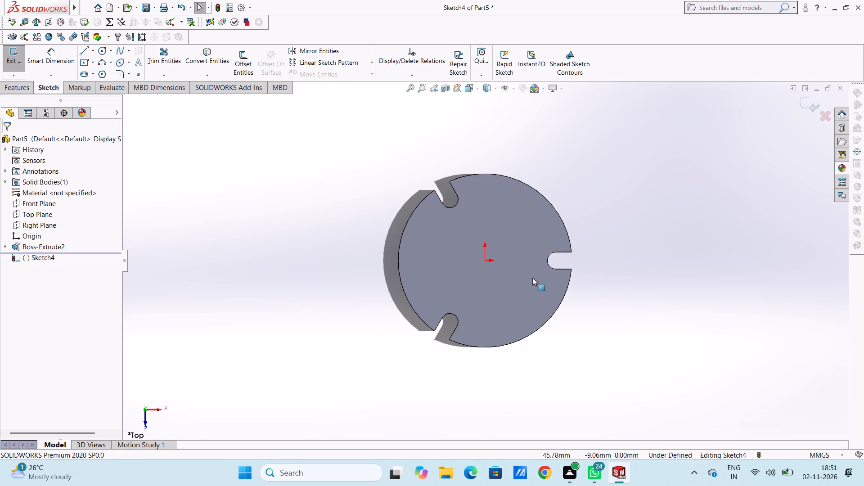
pyautogui.click(102, 52)
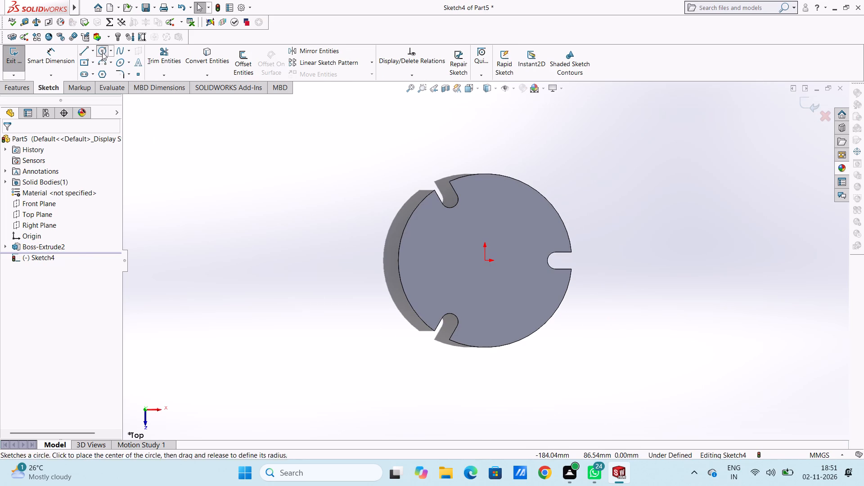
pyautogui.click(487, 262)
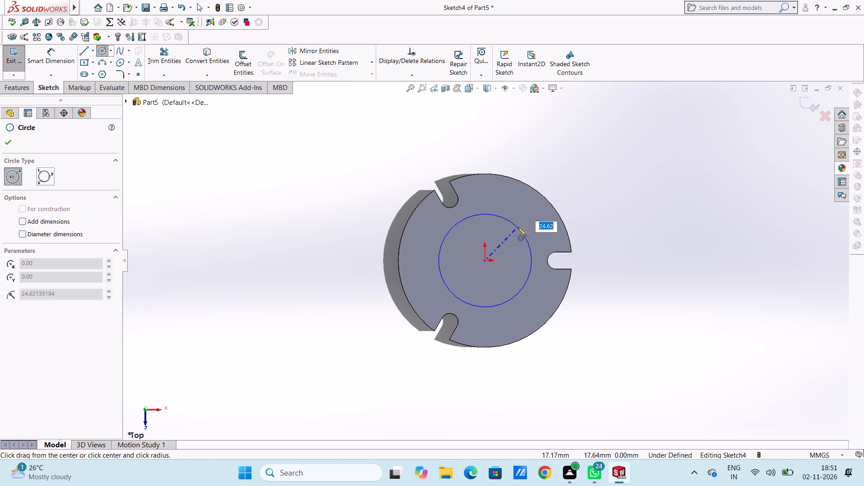
pyautogui.write('34')
pyautogui.press('Return')
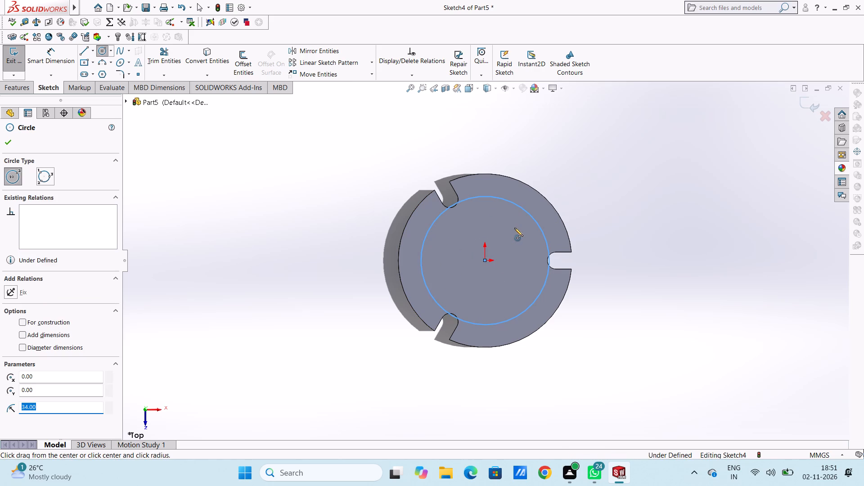
# Draw a second, concentric circle of radius 40 mm centred on the origin.
pyautogui.click(485, 259)
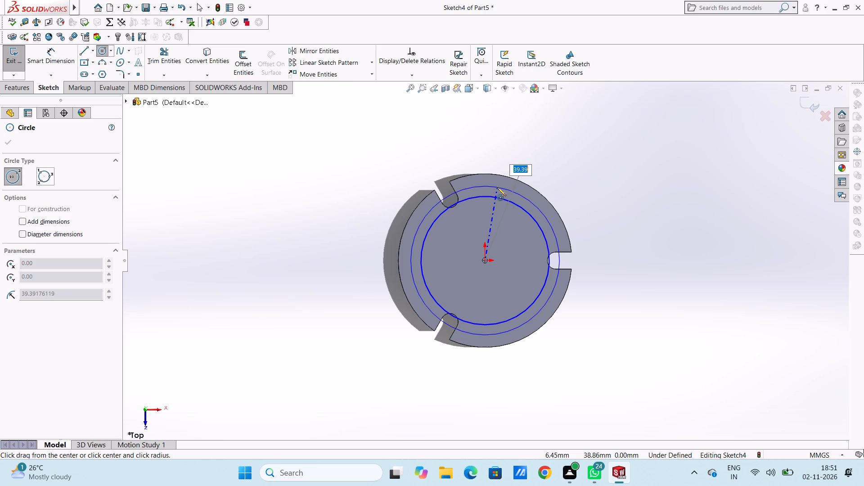
pyautogui.write('40')
pyautogui.press('Return')
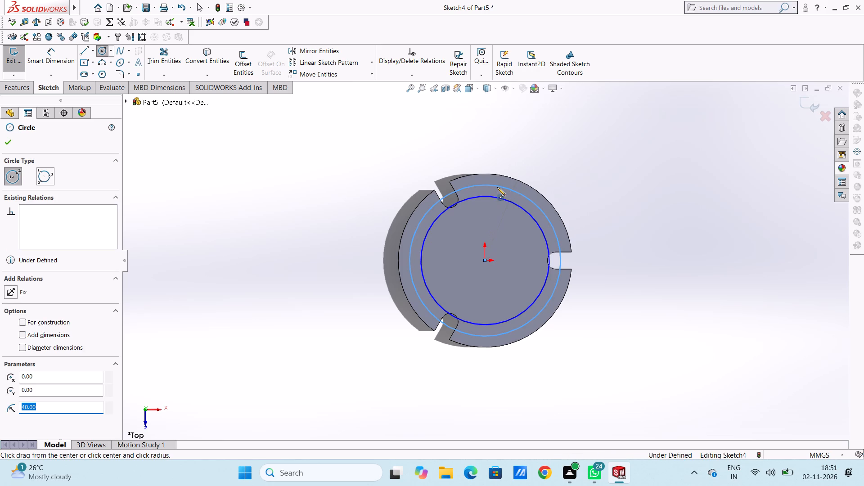
pyautogui.click(8, 142)
pyautogui.click(206, 174)
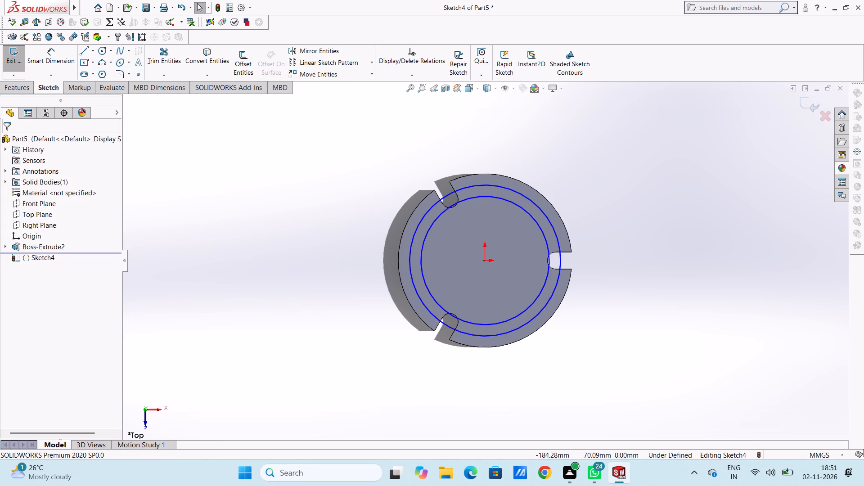
# Dimension the outer sketch circle with a diameter of 80 mm.
pyautogui.moveTo(61, 57); pyautogui.dragTo(65, 61)
pyautogui.click(477, 186)
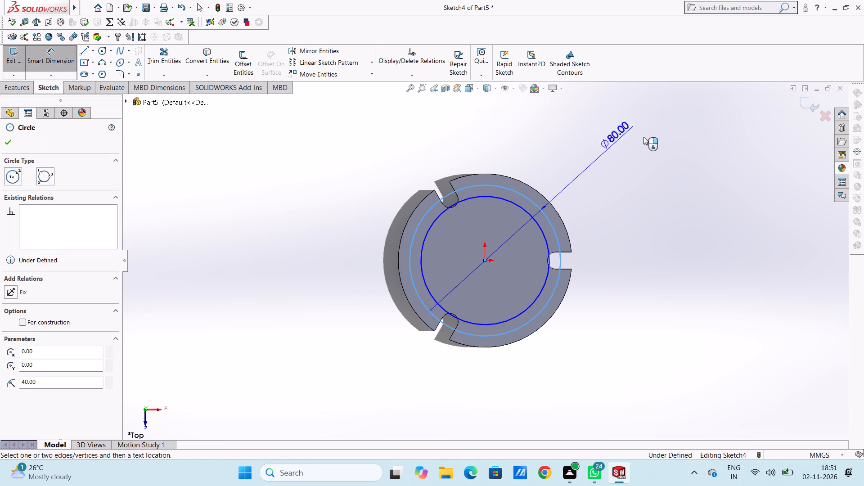
pyautogui.scroll(2, 647, 136)
pyautogui.click(652, 144)
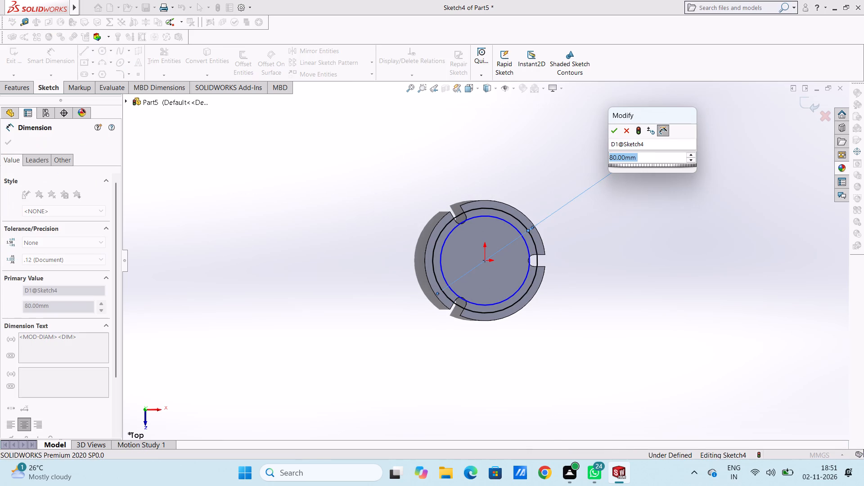
pyautogui.moveTo(619, 133); pyautogui.dragTo(614, 133)
pyautogui.click(563, 140)
# Dimension the inner sketch circle with a diameter of 68 mm.
pyautogui.click(489, 216)
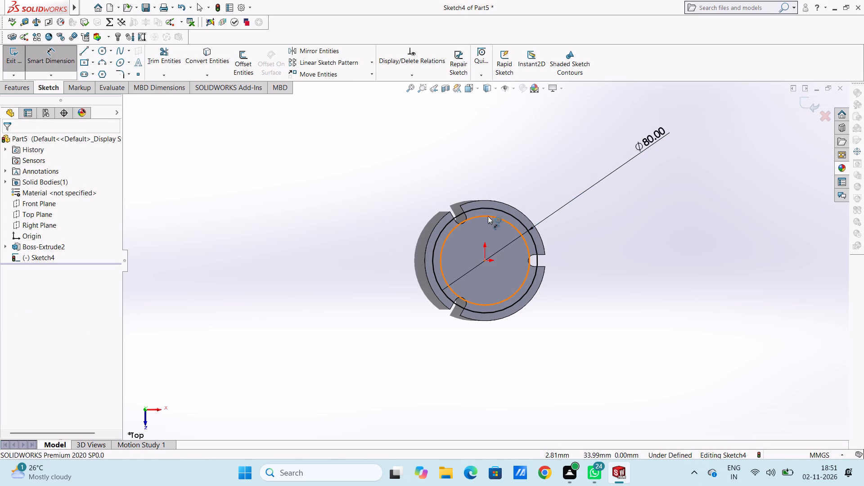
pyautogui.click(293, 192)
pyautogui.doubleClick(253, 179)
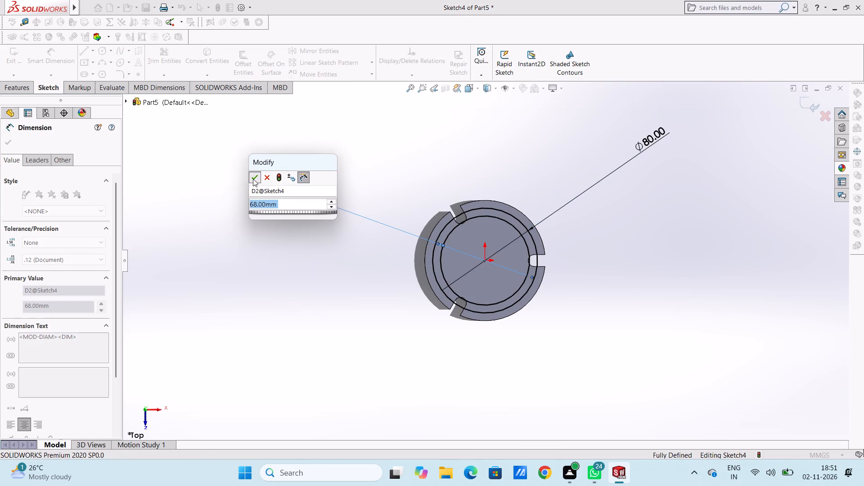
pyautogui.scroll(-1, 501, 247)
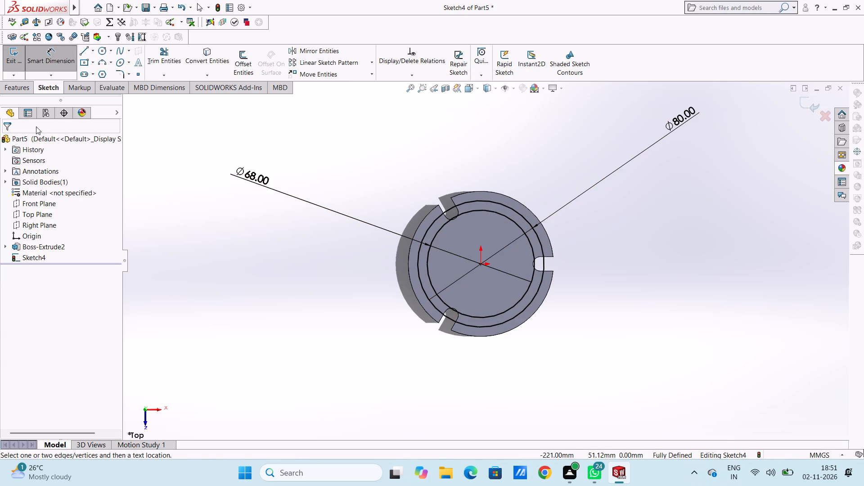
pyautogui.click(63, 63)
pyautogui.scroll(-2, 505, 236)
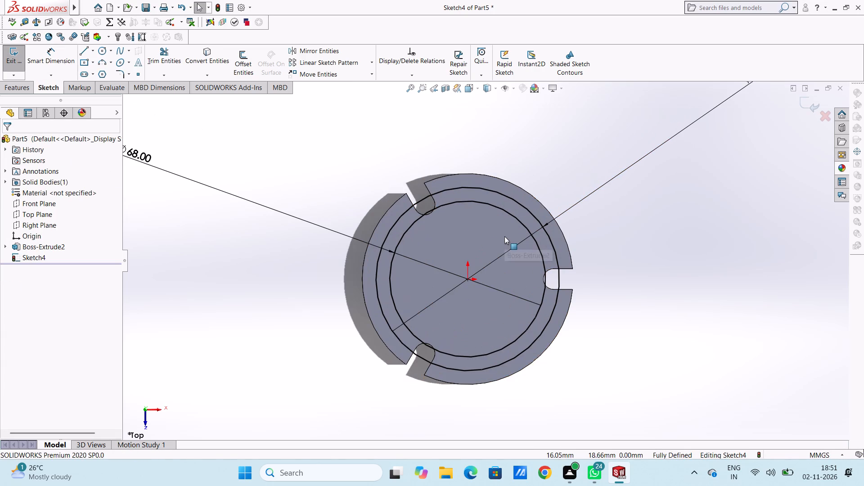
pyautogui.scroll(1, 461, 158)
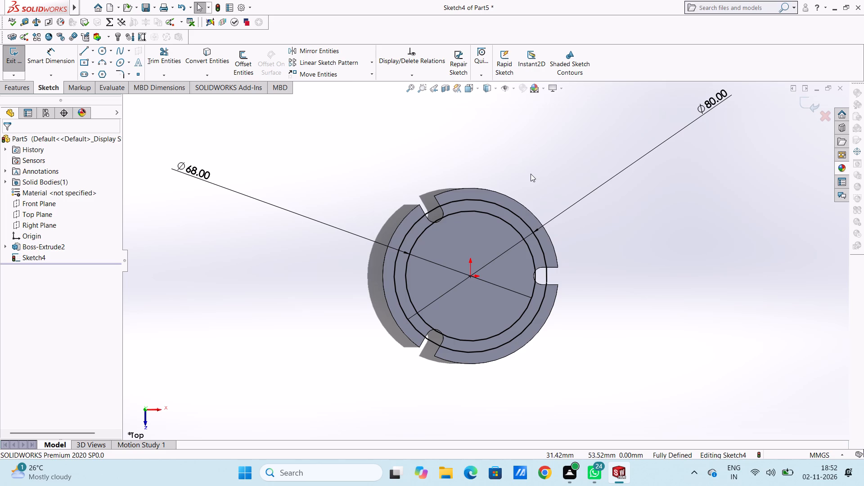
# Draw a 40 mm vertical line from the origin up to the top of the outer circle.
pyautogui.click(86, 52)
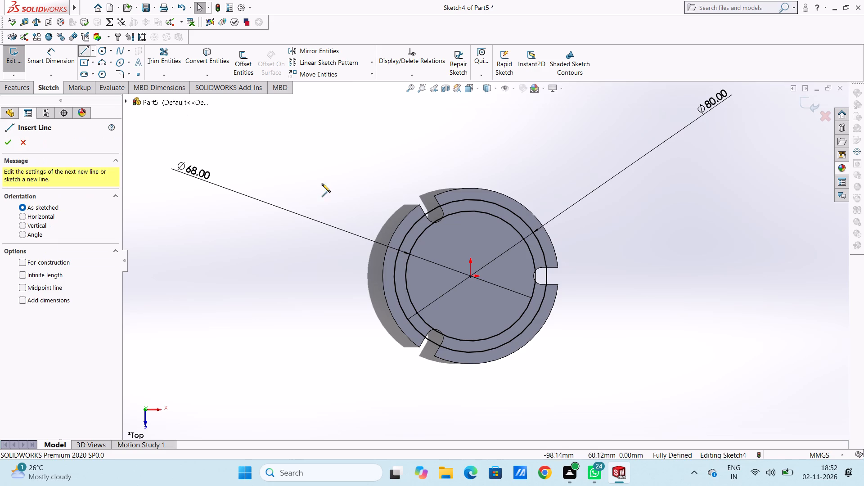
pyautogui.click(471, 277)
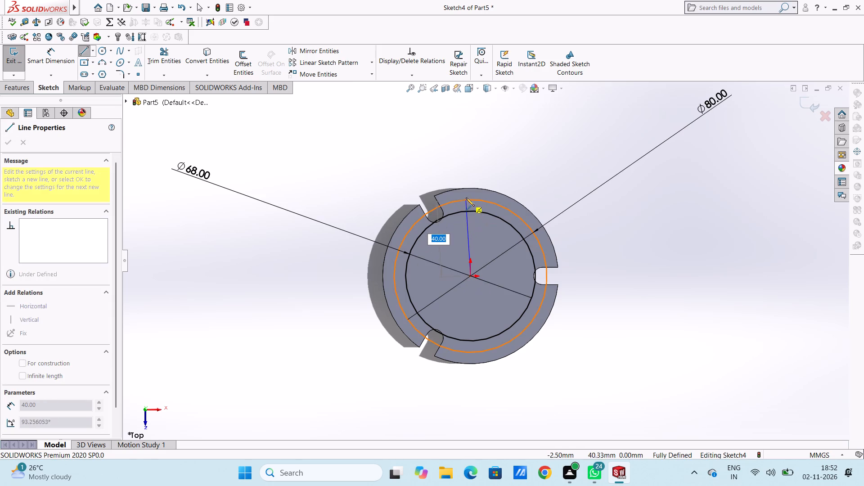
pyautogui.click(471, 199)
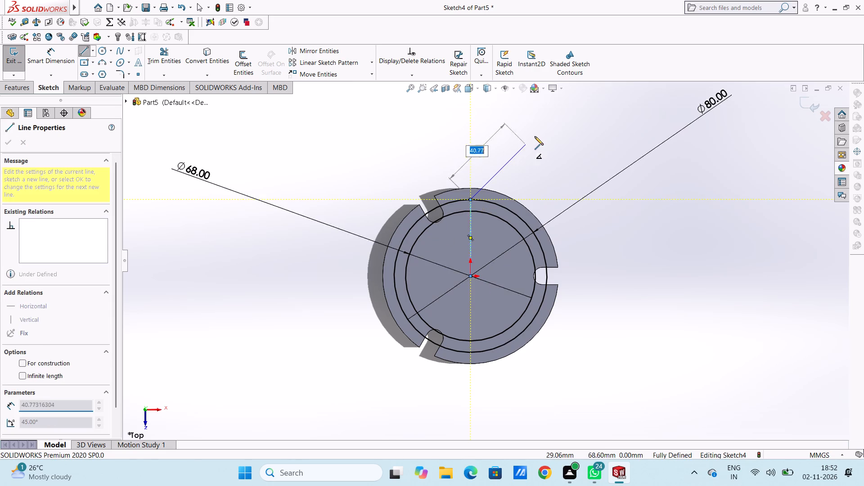
pyautogui.rightClick(539, 131)
pyautogui.click(549, 139)
pyautogui.click(546, 140)
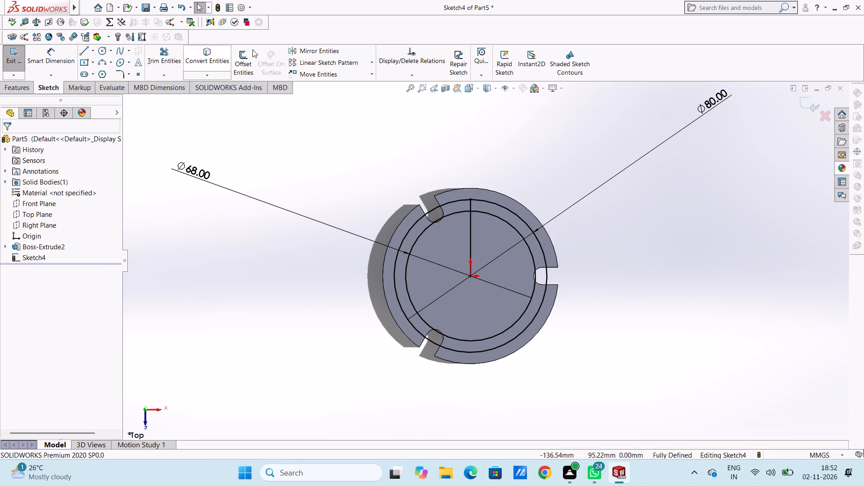
# Offset the vertical line by 10 mm bi-directionally, with dimensions added.
pyautogui.click(246, 60)
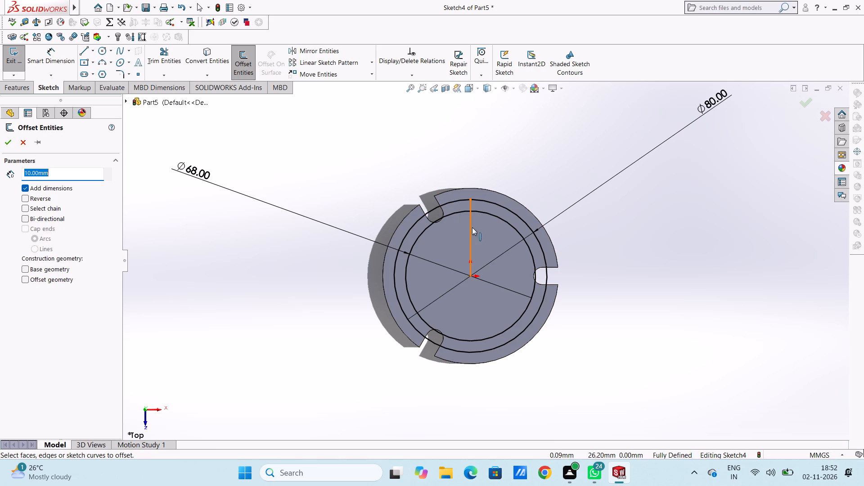
pyautogui.click(473, 228)
pyautogui.click(26, 217)
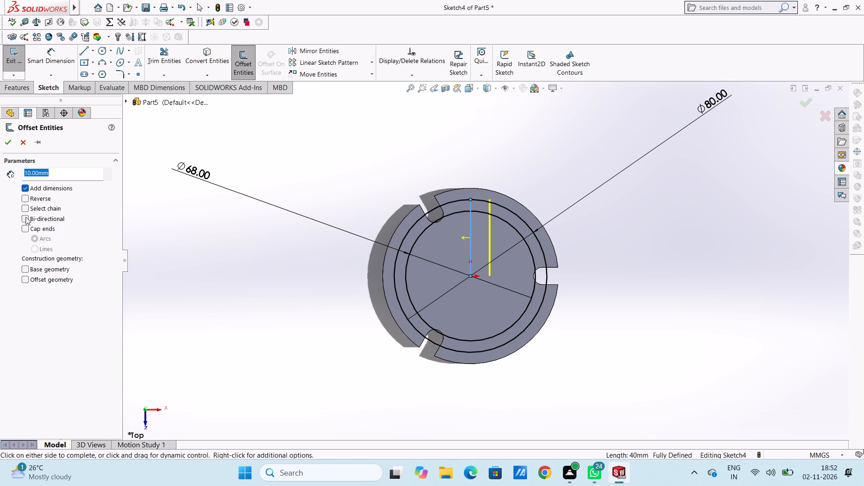
pyautogui.click(7, 142)
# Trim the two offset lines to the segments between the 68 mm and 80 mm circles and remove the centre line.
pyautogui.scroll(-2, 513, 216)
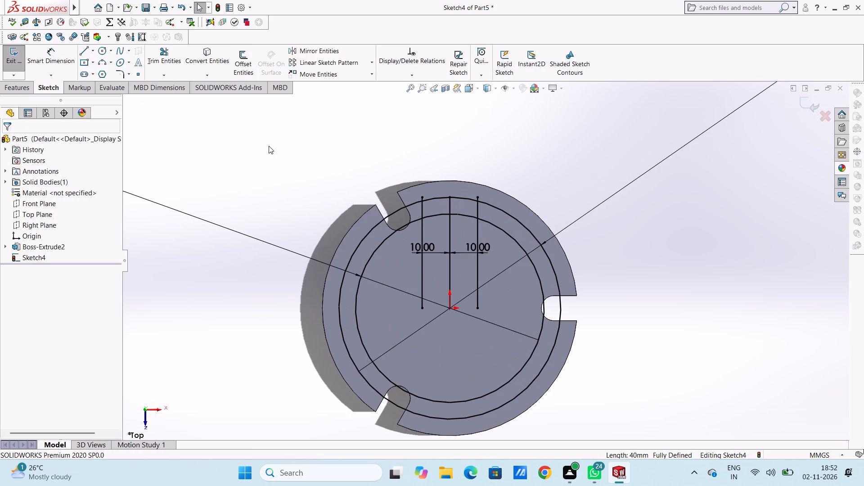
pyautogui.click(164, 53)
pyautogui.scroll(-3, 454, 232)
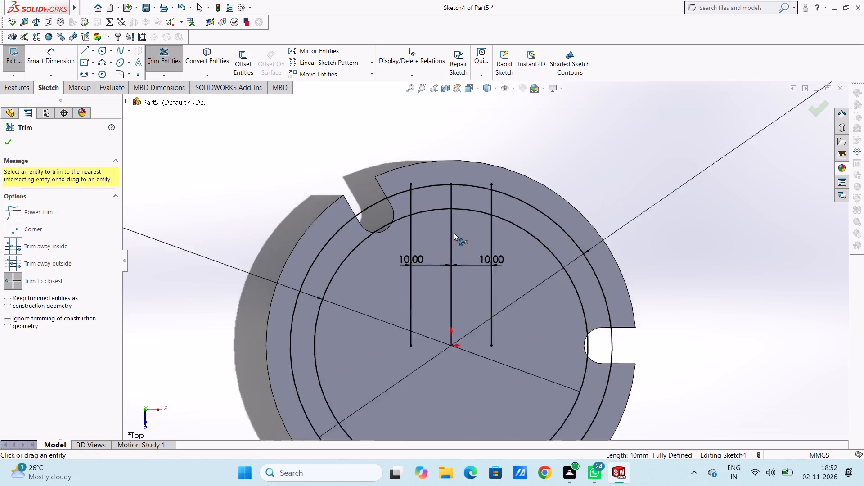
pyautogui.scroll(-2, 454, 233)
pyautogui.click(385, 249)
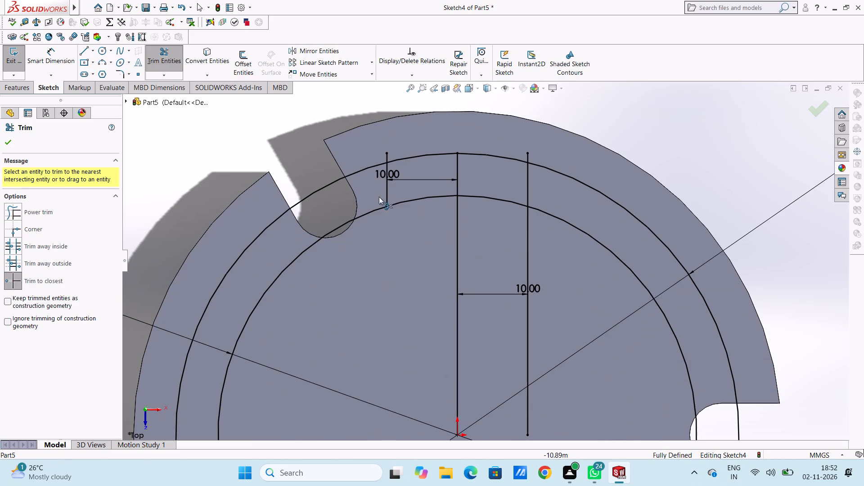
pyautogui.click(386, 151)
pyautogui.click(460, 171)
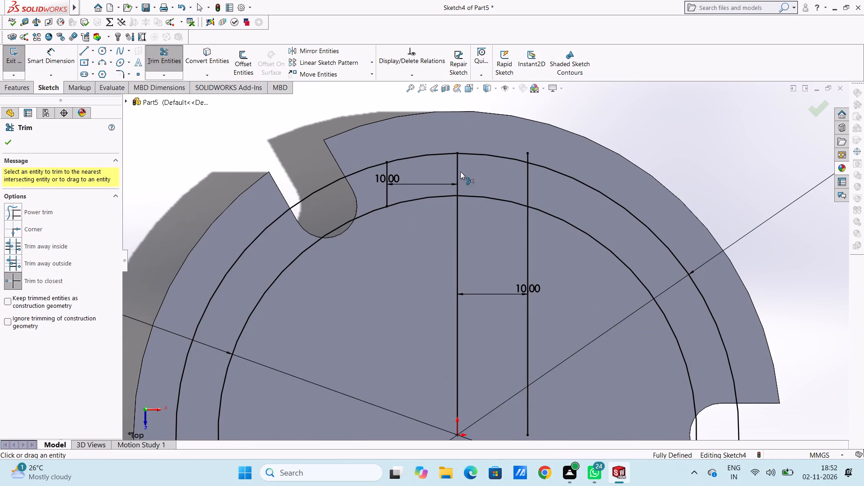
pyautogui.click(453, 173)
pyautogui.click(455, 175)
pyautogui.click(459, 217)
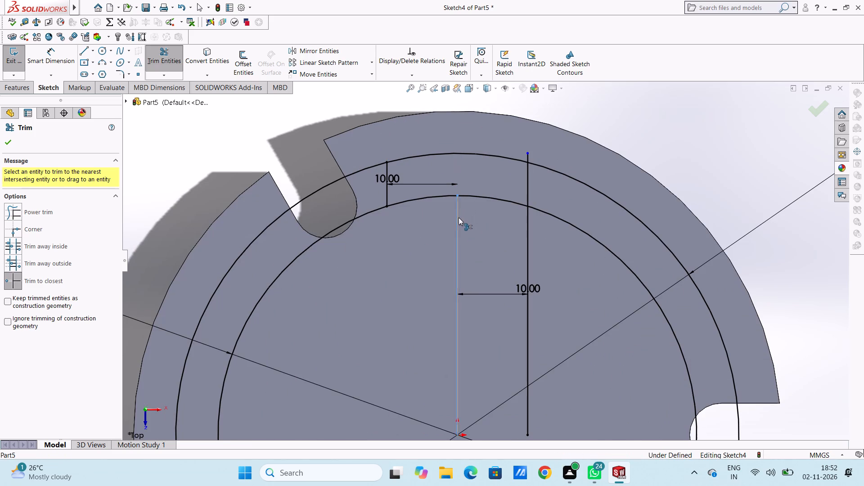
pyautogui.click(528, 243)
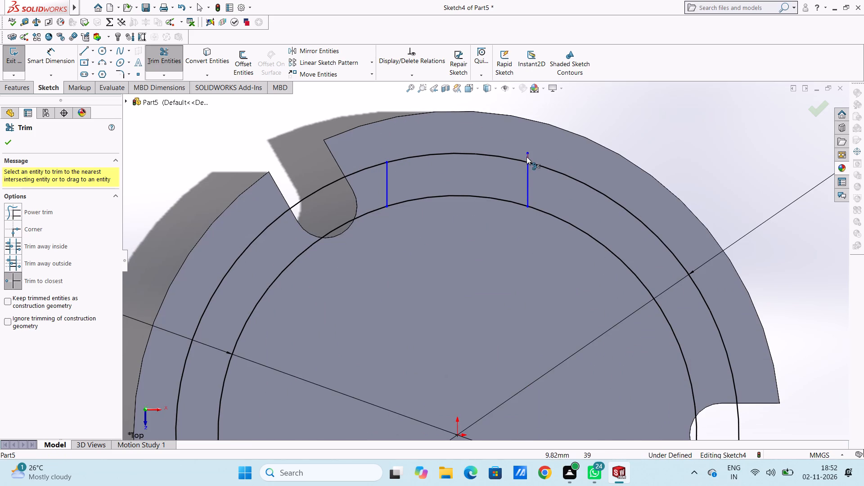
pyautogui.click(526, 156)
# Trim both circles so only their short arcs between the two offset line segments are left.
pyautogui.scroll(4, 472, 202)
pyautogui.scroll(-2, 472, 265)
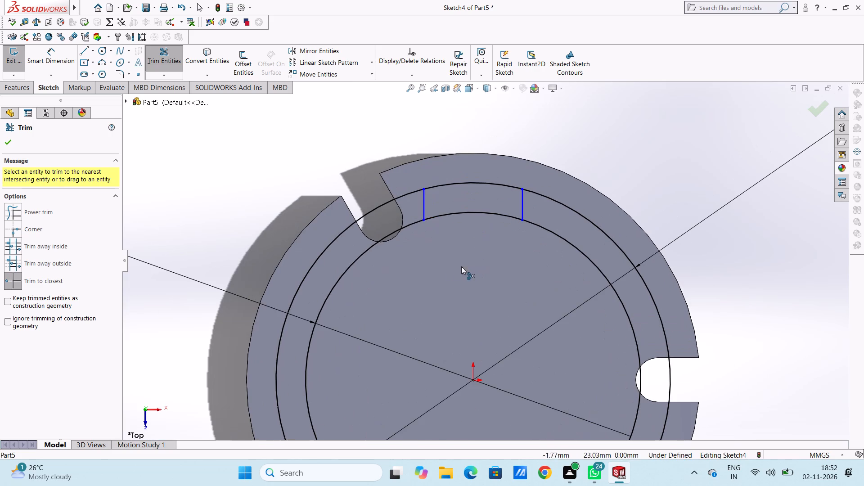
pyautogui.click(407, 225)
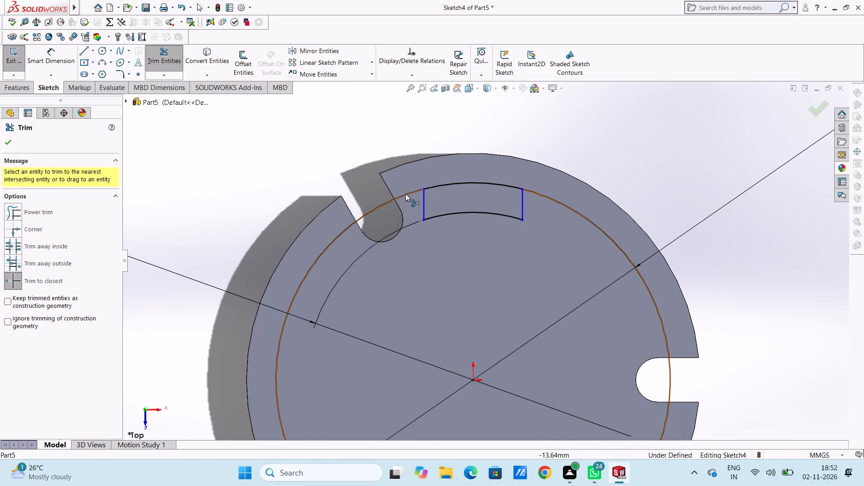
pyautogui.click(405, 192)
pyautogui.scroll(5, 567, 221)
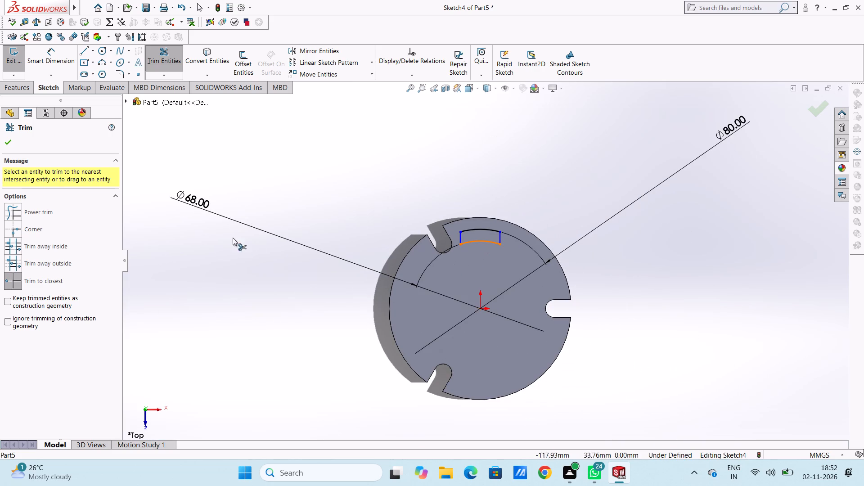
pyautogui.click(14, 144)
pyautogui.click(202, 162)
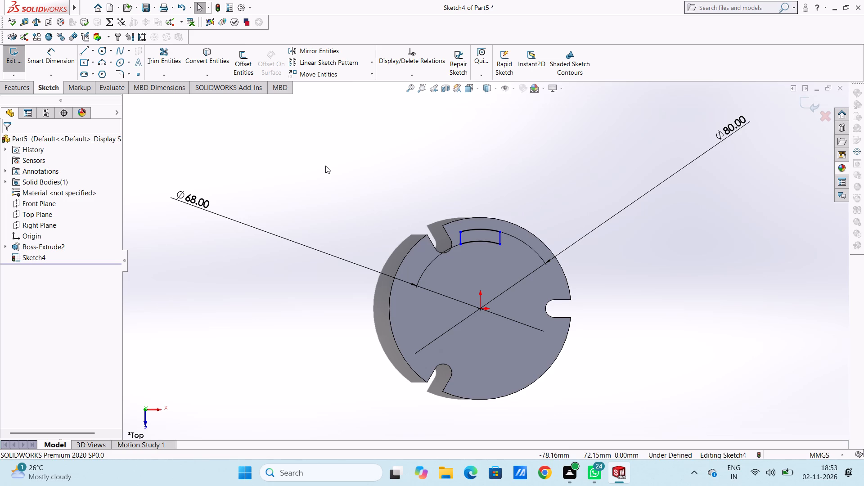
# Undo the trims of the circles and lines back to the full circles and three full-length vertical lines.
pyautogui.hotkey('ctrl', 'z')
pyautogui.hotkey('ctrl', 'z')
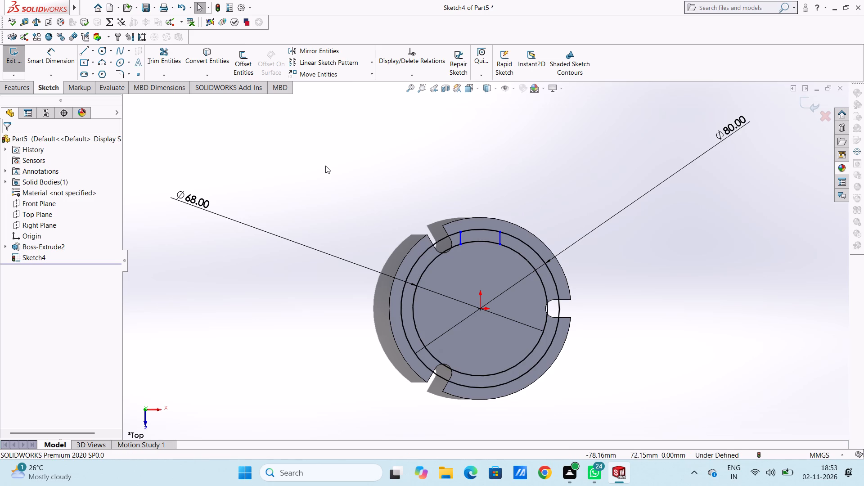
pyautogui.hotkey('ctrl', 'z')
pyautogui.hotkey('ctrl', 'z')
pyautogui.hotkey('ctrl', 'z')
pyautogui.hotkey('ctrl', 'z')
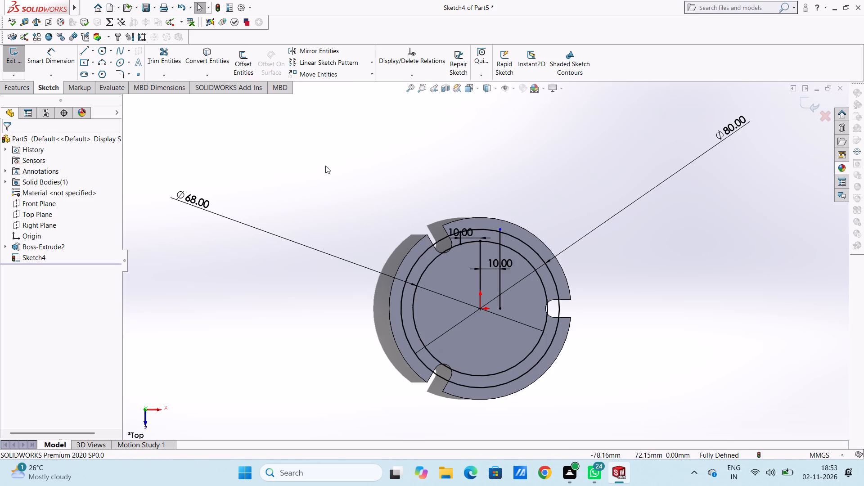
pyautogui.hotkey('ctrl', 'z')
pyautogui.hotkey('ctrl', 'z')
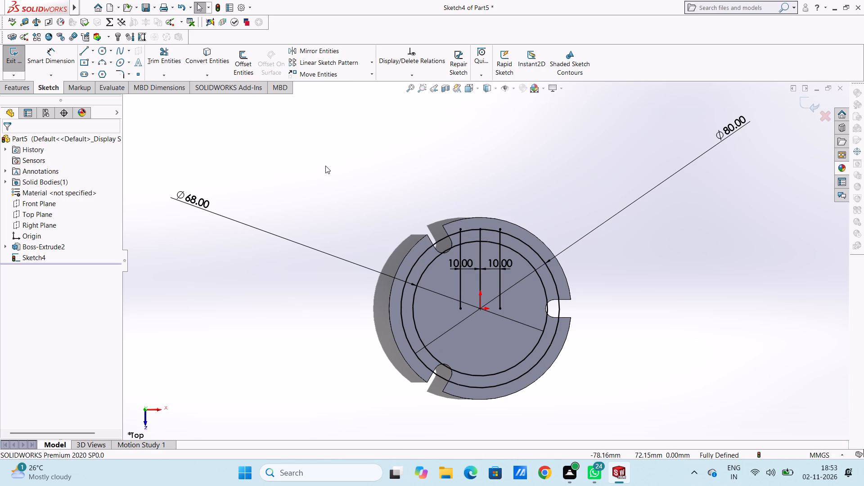
# Draw a 20 mm horizontal line joining the upper endpoints of the two offset lines.
pyautogui.scroll(-4, 504, 281)
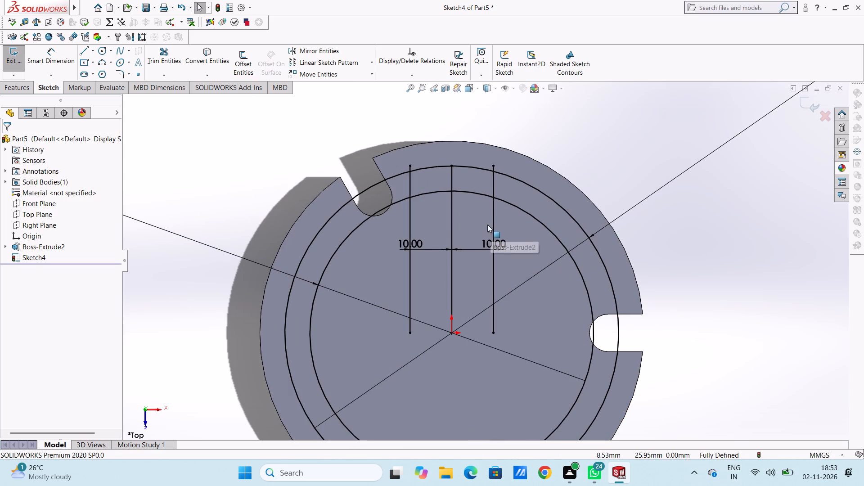
pyautogui.scroll(2, 463, 207)
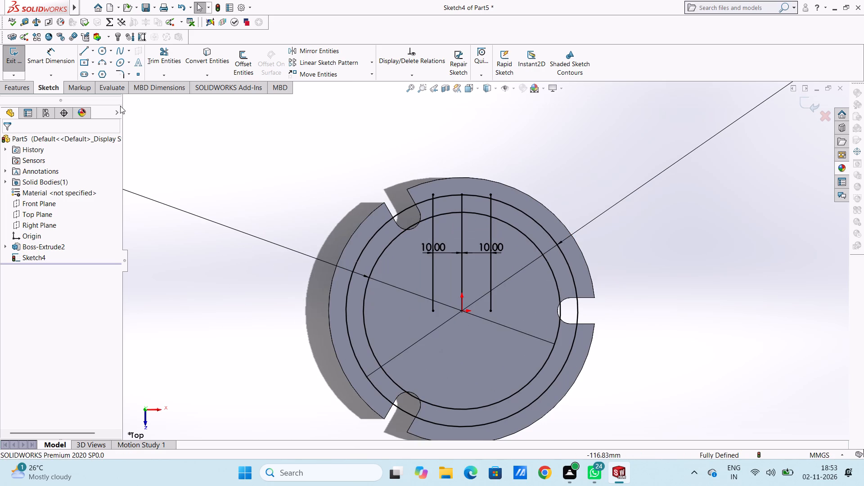
pyautogui.click(90, 53)
pyautogui.scroll(-4, 481, 217)
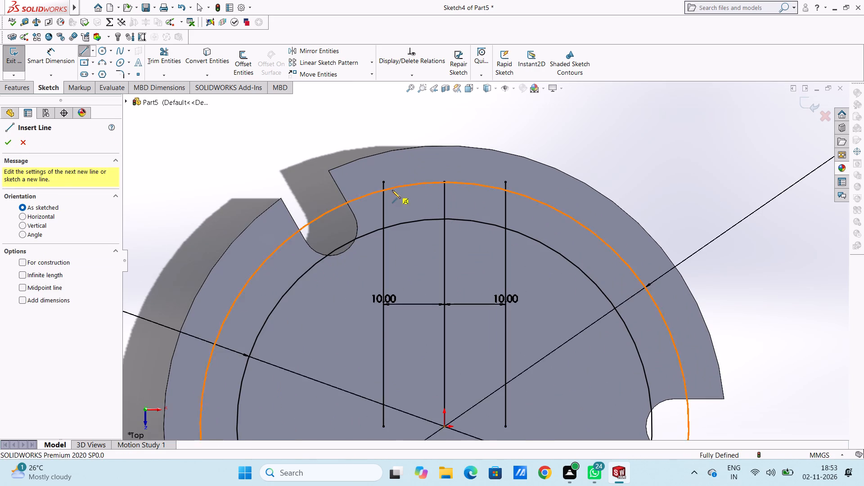
pyautogui.scroll(-3, 400, 192)
pyautogui.click(385, 187)
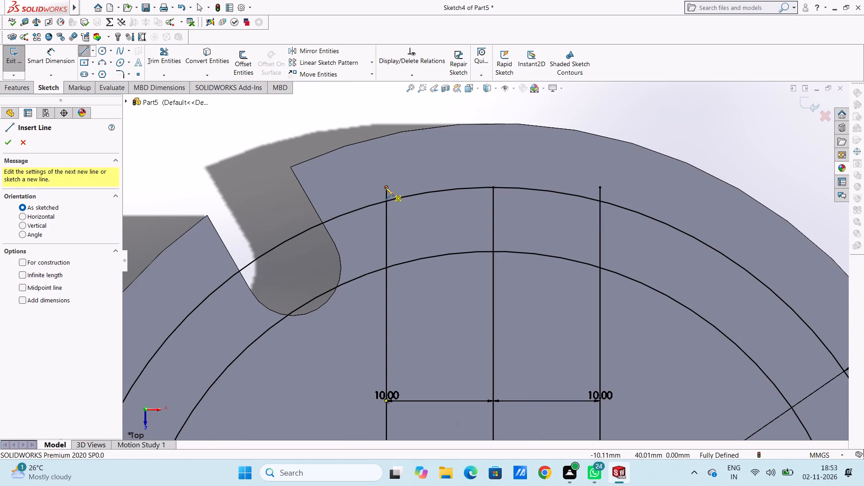
pyautogui.click(601, 185)
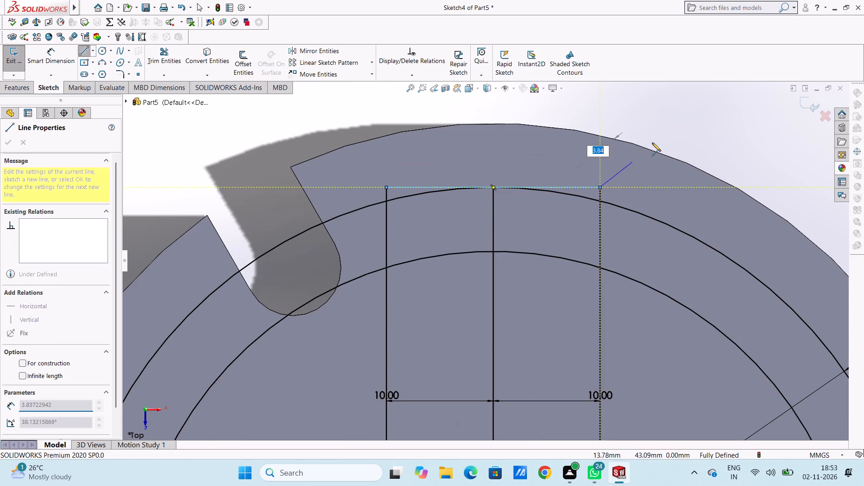
pyautogui.rightClick(686, 110)
pyautogui.click(693, 118)
pyautogui.click(691, 122)
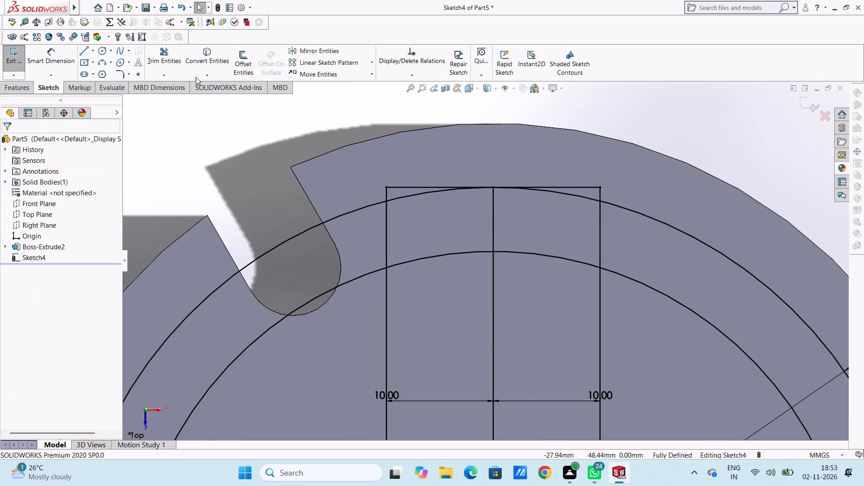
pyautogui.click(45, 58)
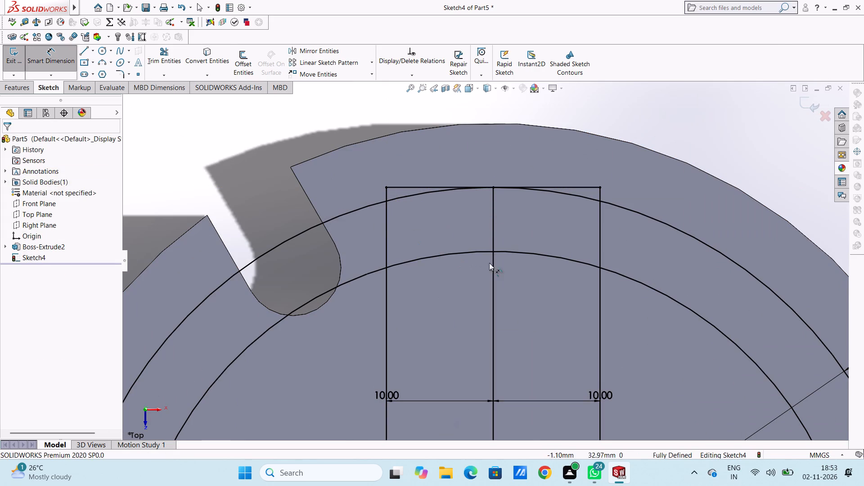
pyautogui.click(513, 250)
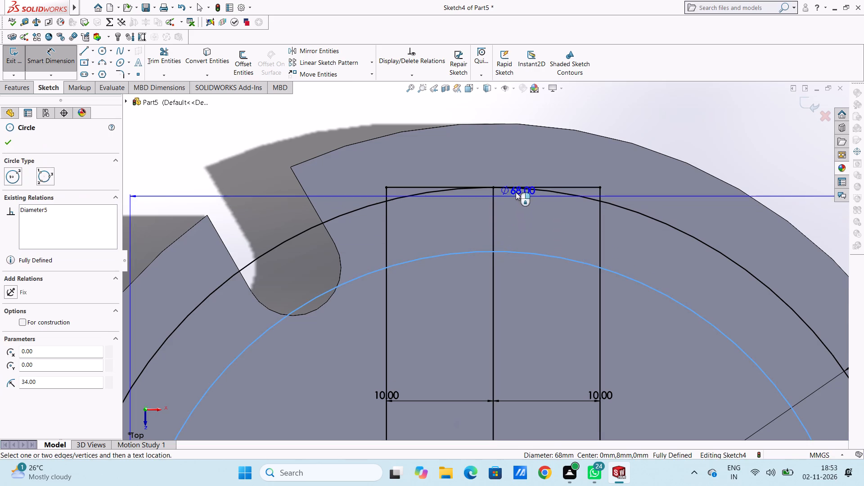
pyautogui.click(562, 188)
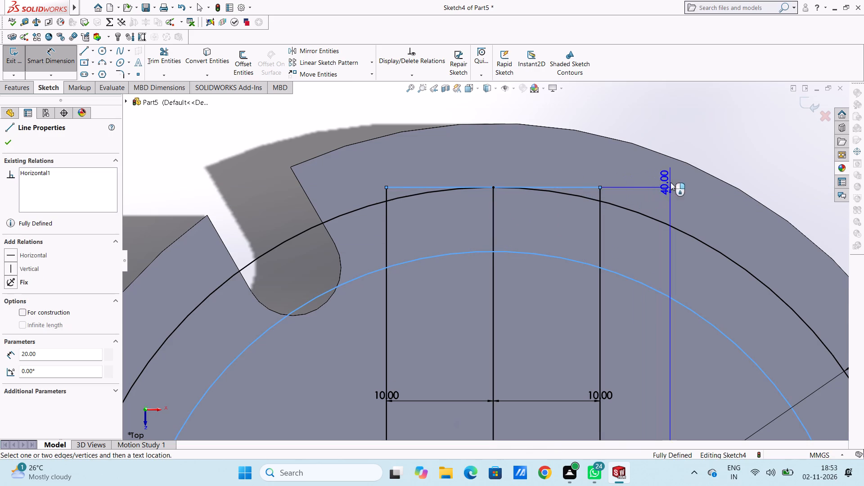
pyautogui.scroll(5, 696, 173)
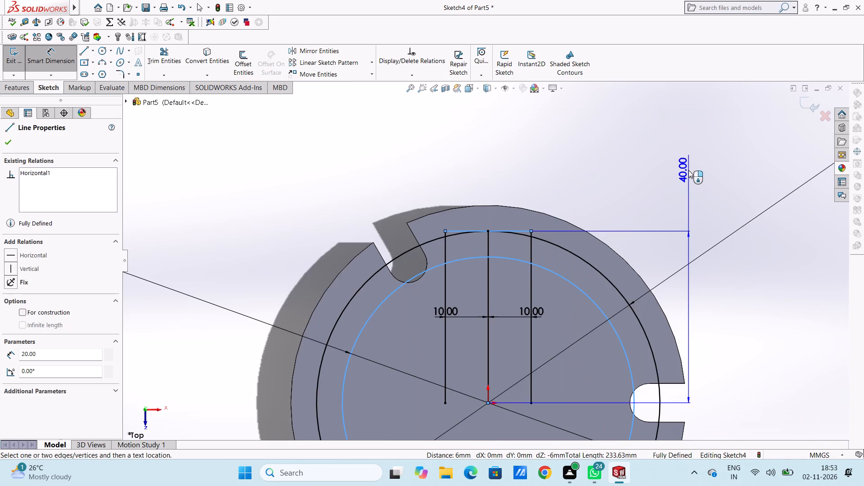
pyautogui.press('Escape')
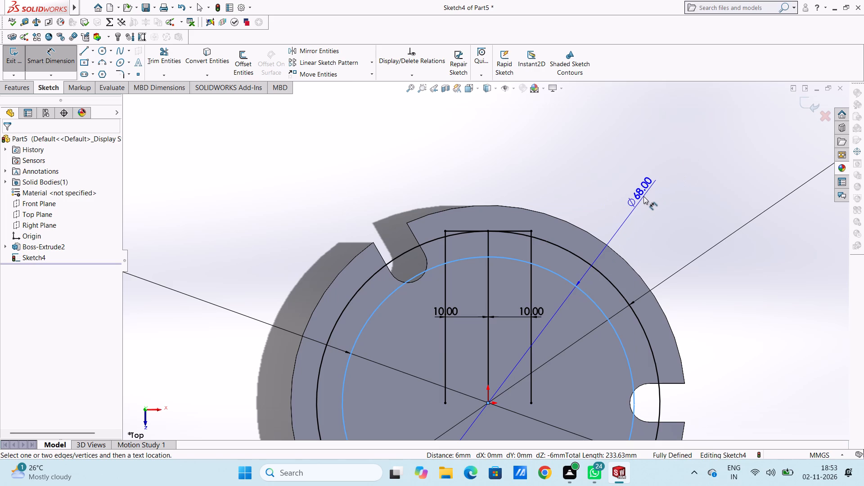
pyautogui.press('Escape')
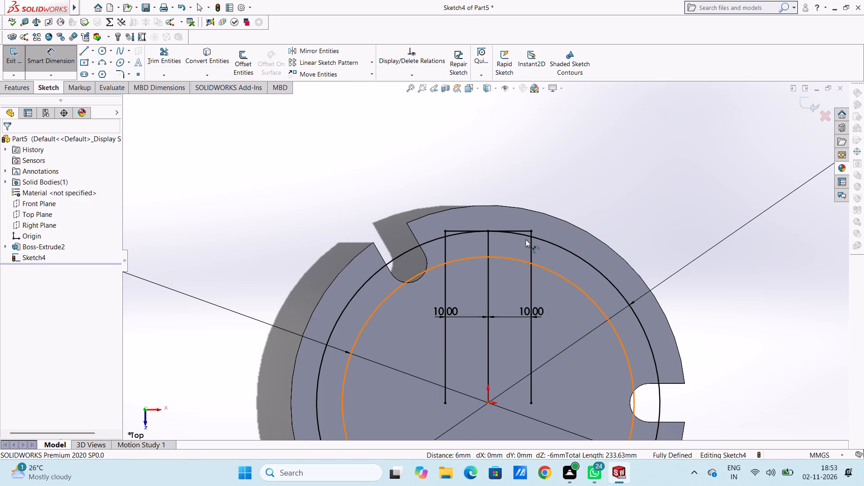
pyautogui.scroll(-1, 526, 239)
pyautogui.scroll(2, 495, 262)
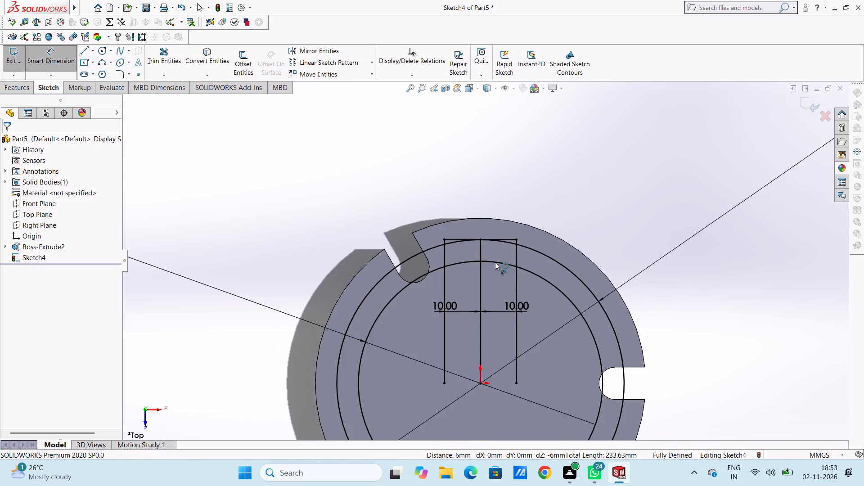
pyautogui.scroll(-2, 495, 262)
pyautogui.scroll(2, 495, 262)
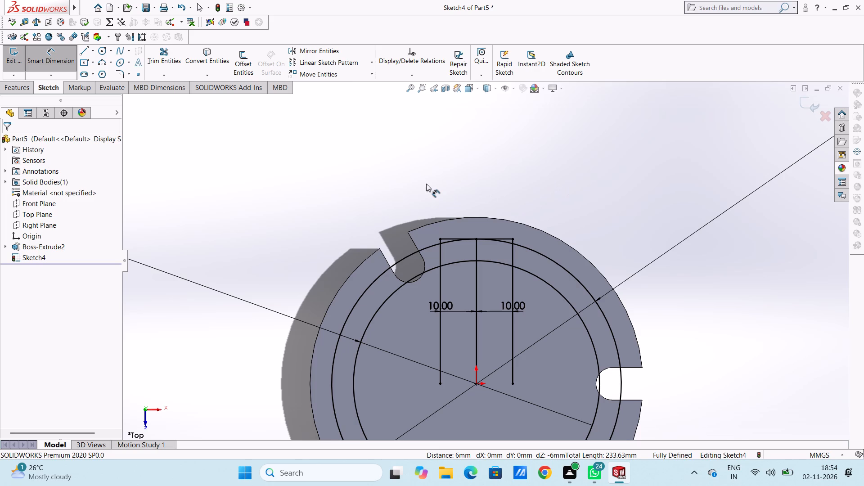
# Undo the horizontal joining line and the two 10 mm offset lines, keeping the vertical centre line and both circles.
pyautogui.hotkey('ctrl', 'z')
pyautogui.hotkey('ctrl', 'z')
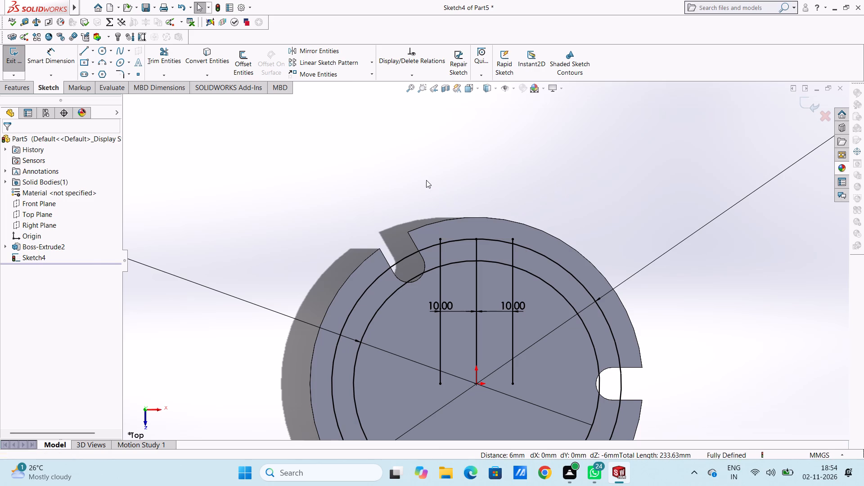
pyautogui.click(426, 179)
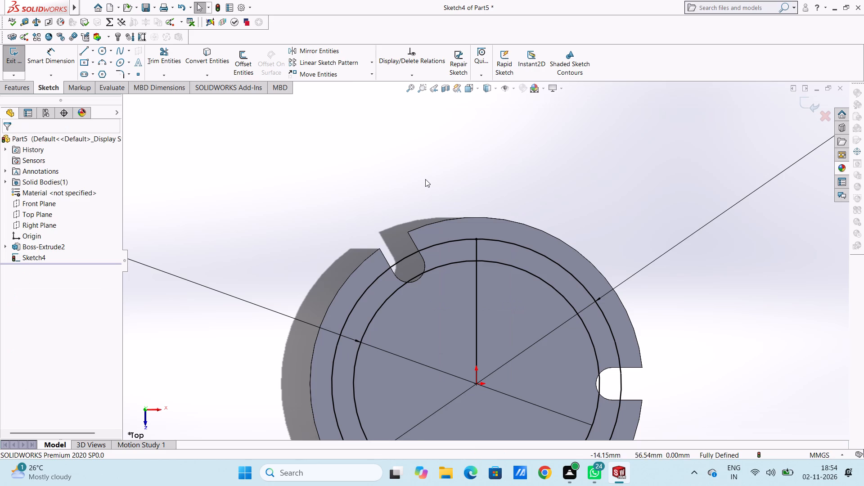
# Delete the 80 mm circle from the sketch.
pyautogui.scroll(3, 511, 295)
pyautogui.scroll(-2, 511, 301)
pyautogui.click(503, 227)
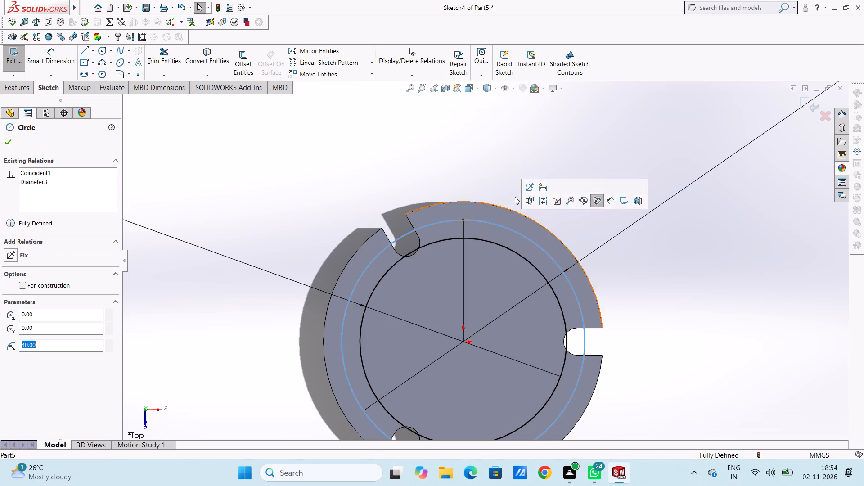
pyautogui.rightClick(544, 148)
pyautogui.click(582, 280)
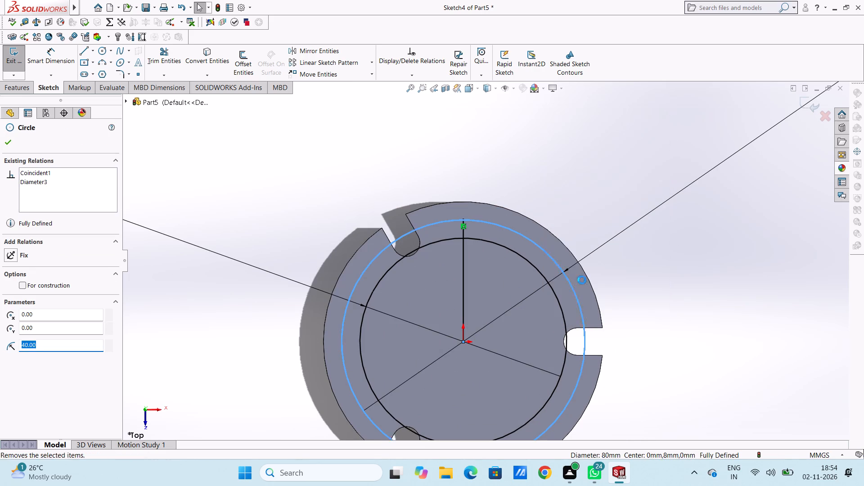
pyautogui.click(370, 234)
pyautogui.scroll(3, 523, 189)
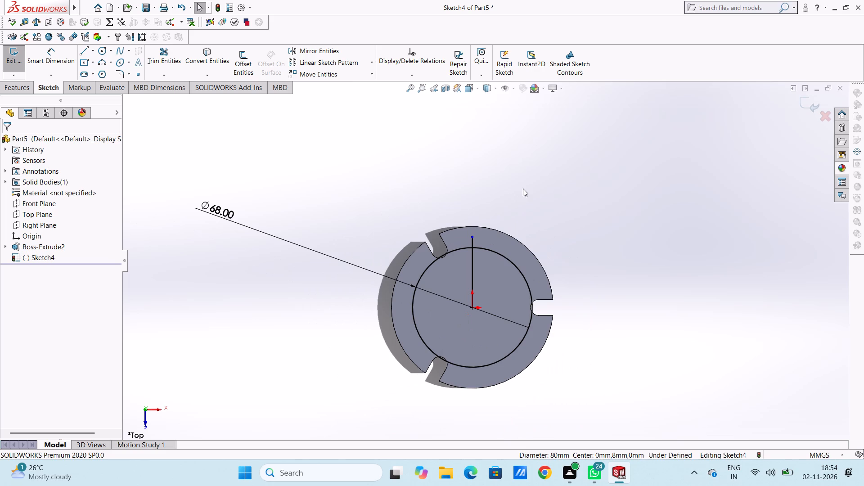
# Delete the vertical centre line running up from the origin.
pyautogui.scroll(-3, 497, 283)
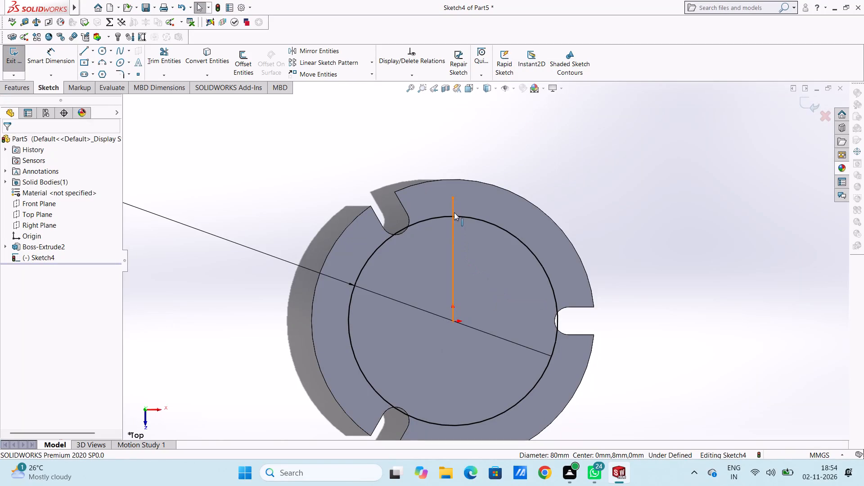
pyautogui.click(454, 210)
pyautogui.rightClick(593, 130)
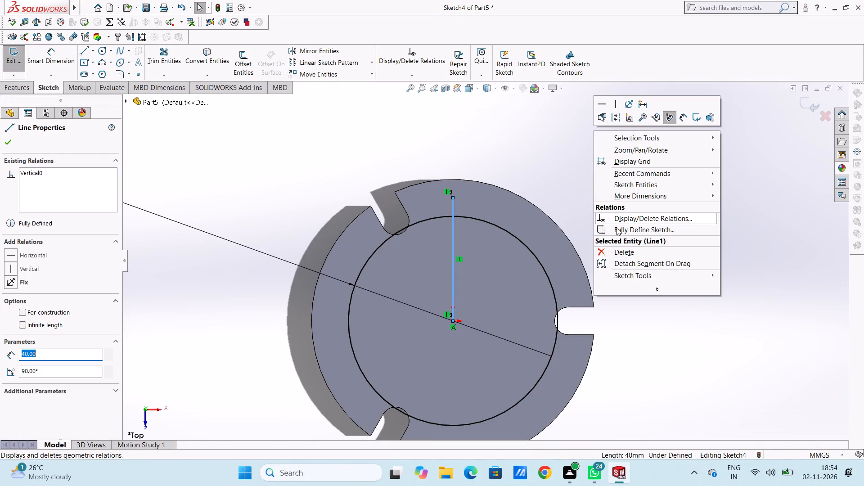
pyautogui.click(617, 251)
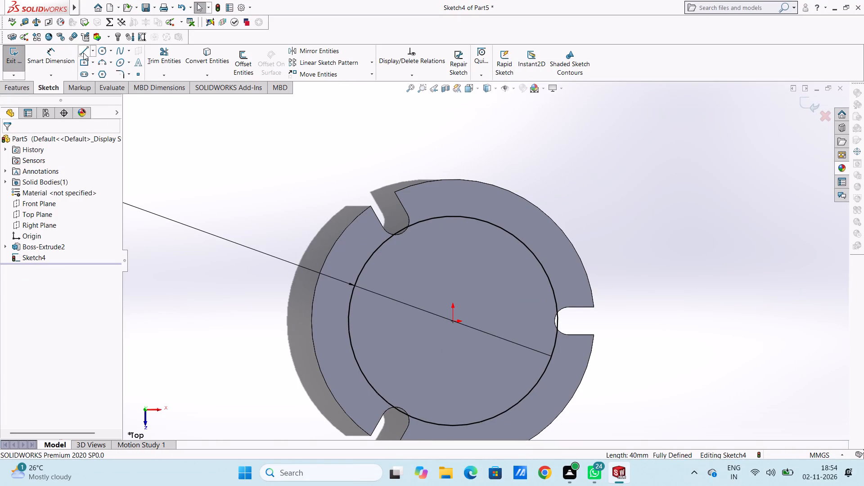
# Draw a 34 mm vertical line from the origin to the top of the 68 mm circle.
pyautogui.click(83, 53)
pyautogui.click(452, 322)
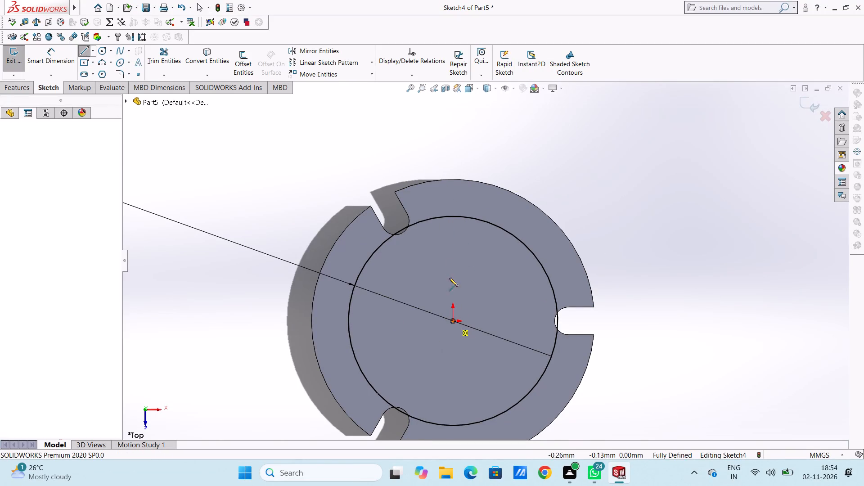
pyautogui.click(451, 216)
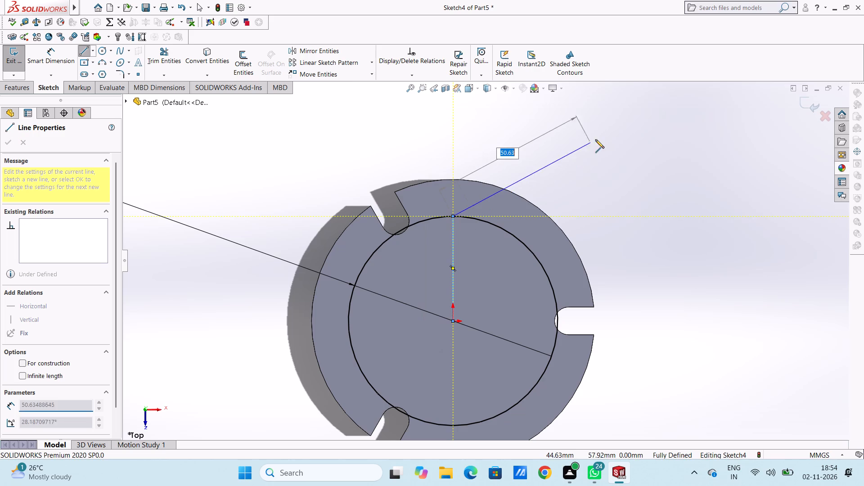
pyautogui.rightClick(595, 139)
pyautogui.click(604, 148)
pyautogui.click(584, 162)
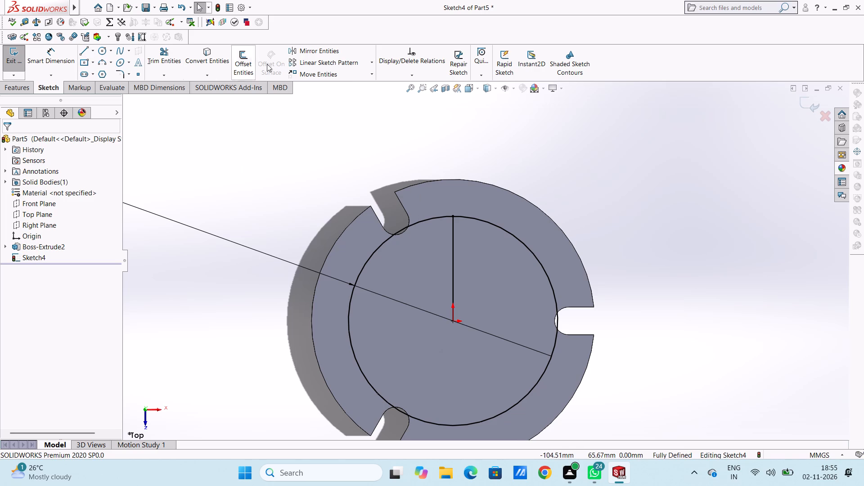
# Offset the vertical line 10 mm to both sides with dimensions added.
pyautogui.click(249, 55)
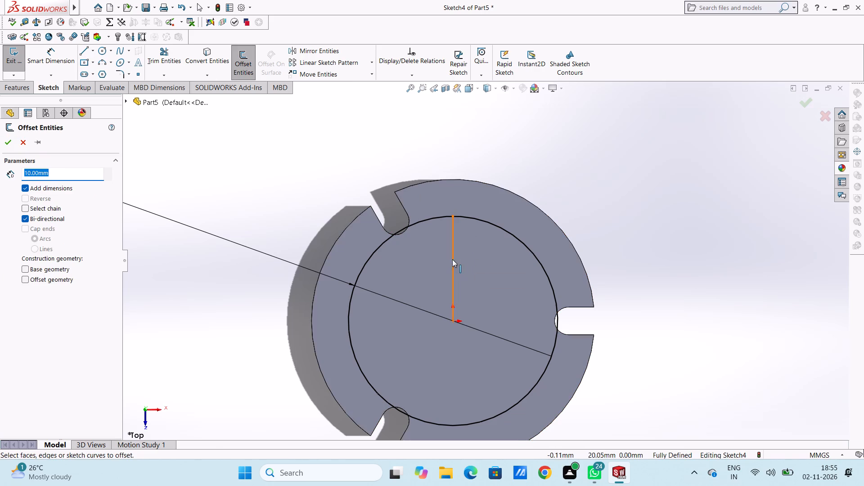
pyautogui.click(450, 258)
pyautogui.click(9, 144)
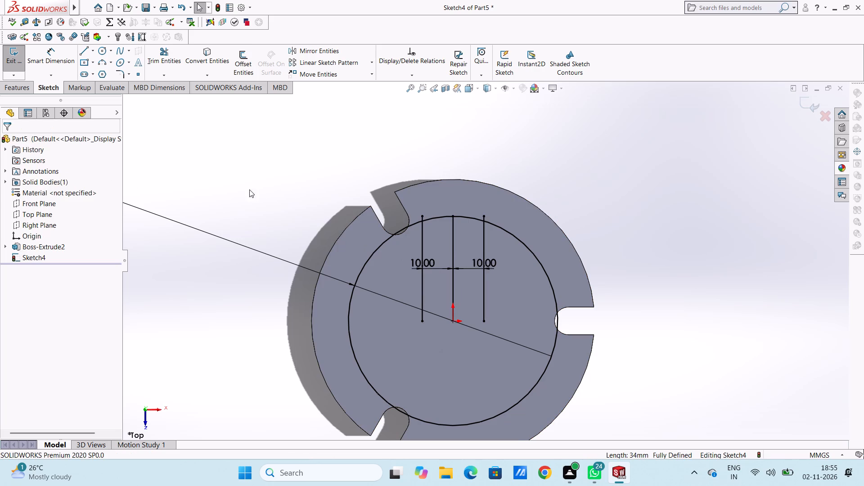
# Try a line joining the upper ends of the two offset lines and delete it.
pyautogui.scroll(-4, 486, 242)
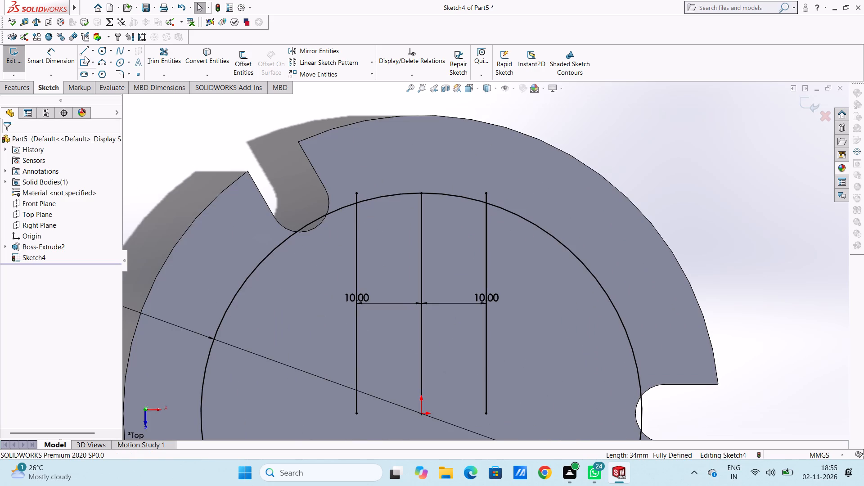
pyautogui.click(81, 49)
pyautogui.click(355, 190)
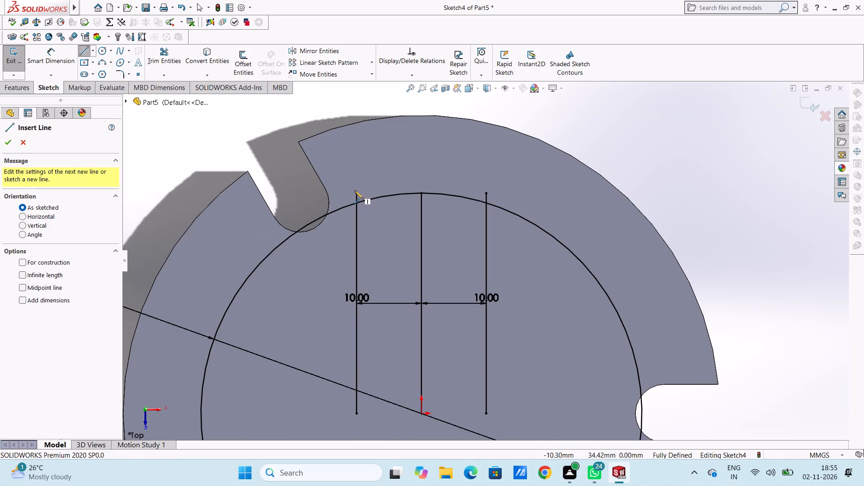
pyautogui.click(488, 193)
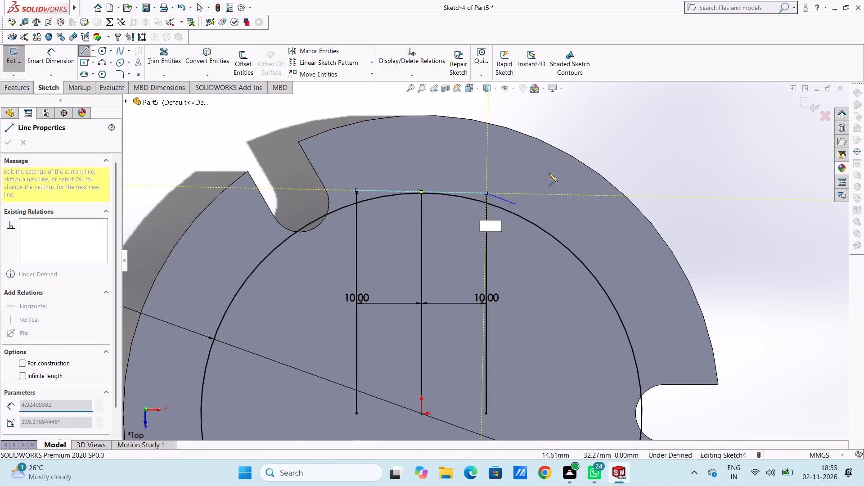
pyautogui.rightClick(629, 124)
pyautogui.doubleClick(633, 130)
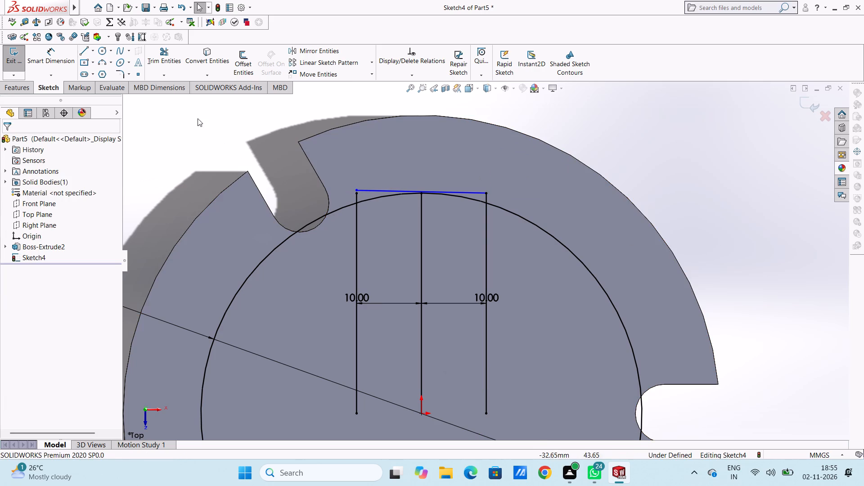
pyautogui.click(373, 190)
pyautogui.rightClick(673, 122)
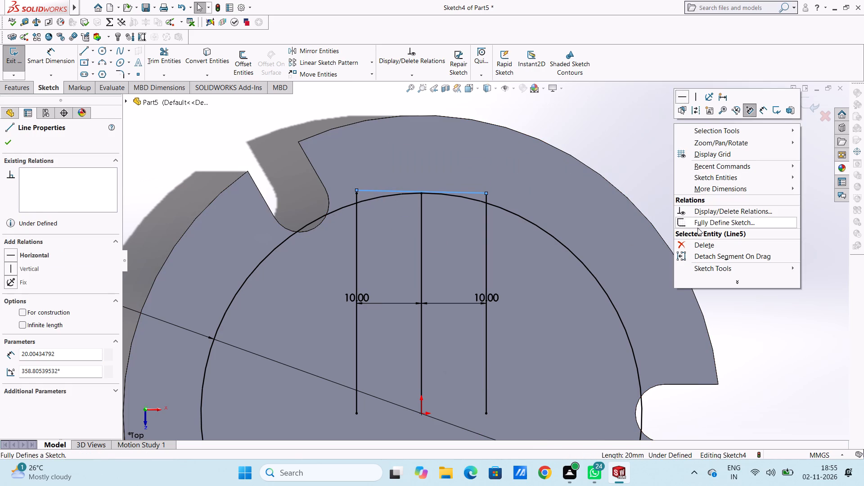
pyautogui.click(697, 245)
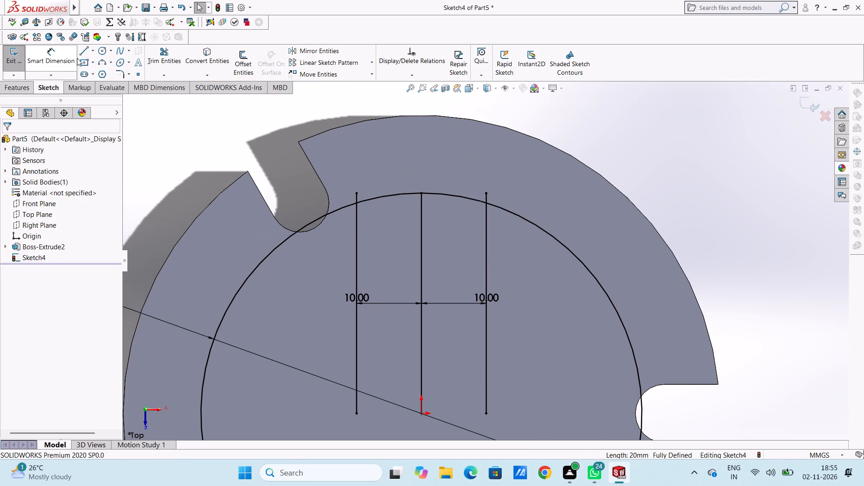
# Draw a 20 mm horizontal line joining the upper endpoints of the two offset lines.
pyautogui.click(83, 49)
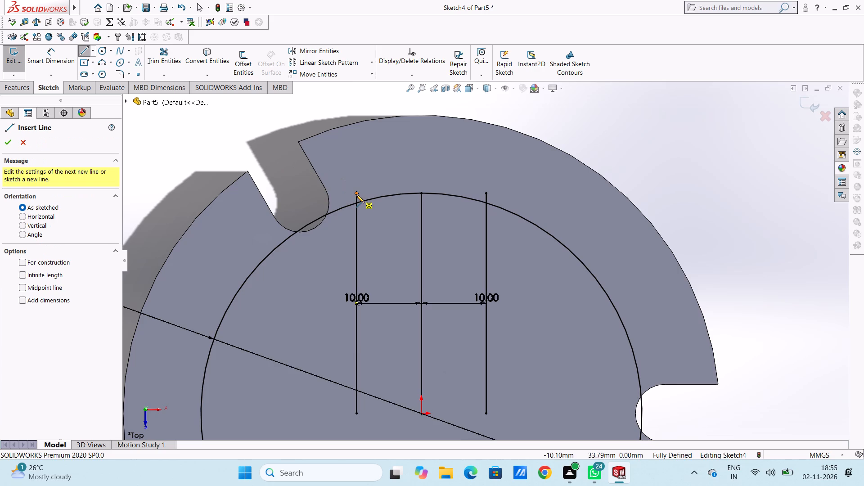
pyautogui.click(356, 194)
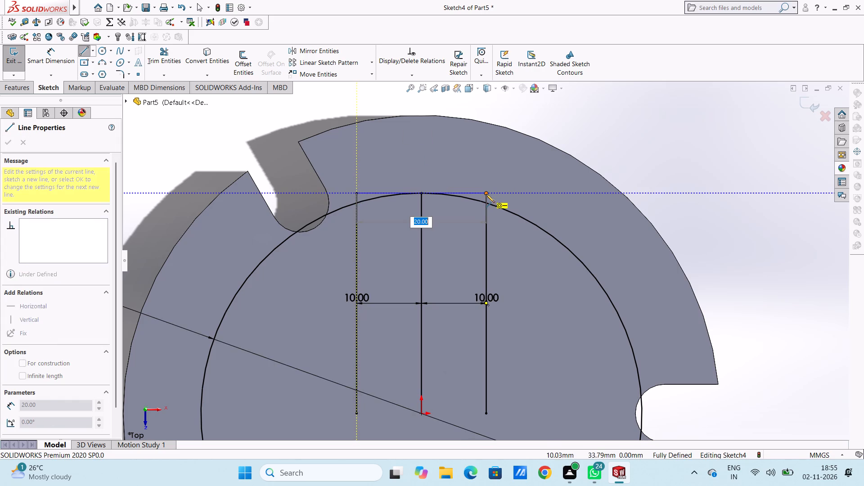
pyautogui.click(486, 193)
pyautogui.rightClick(648, 124)
pyautogui.doubleClick(653, 132)
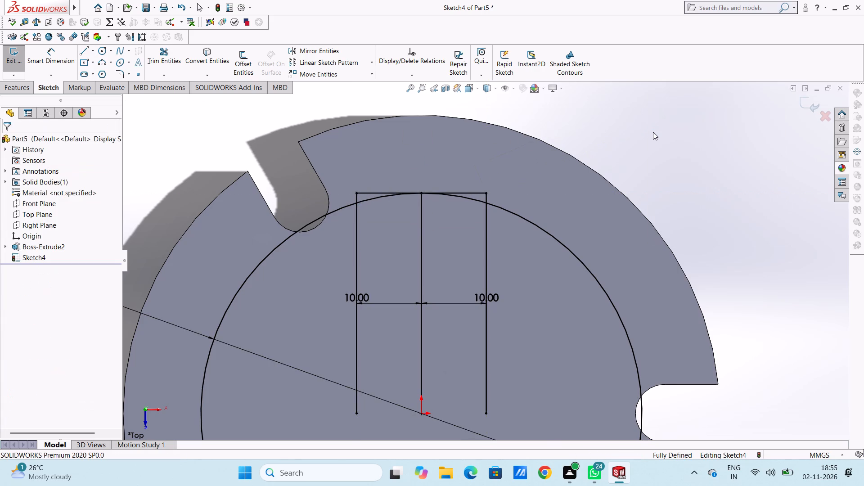
# Offset the 20 mm horizontal line 5 mm to one side, toward the origin, with the dimension added.
pyautogui.scroll(3, 653, 132)
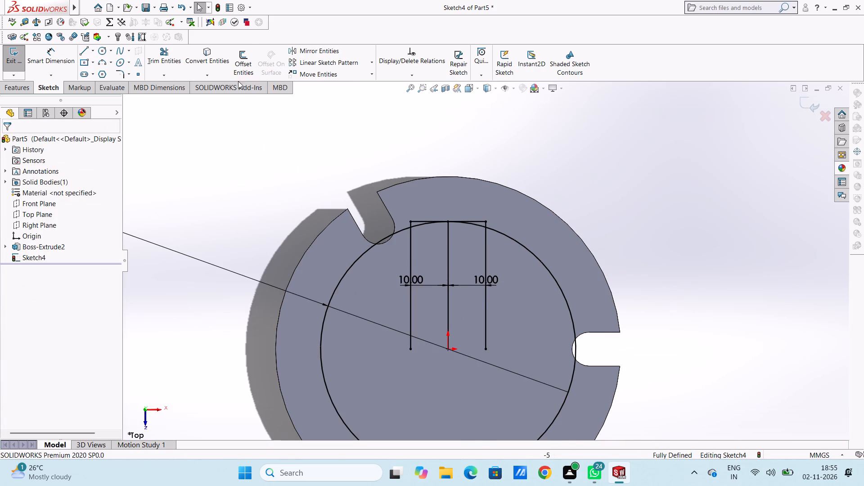
pyautogui.click(238, 65)
pyautogui.press('5')
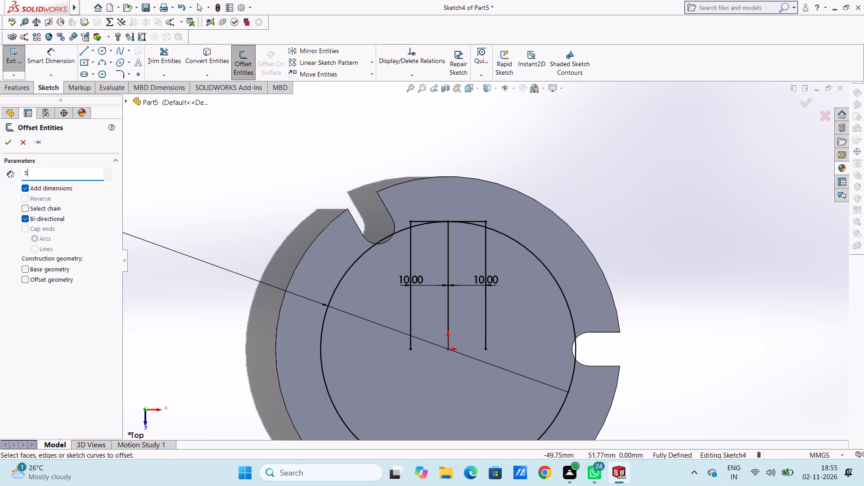
pyautogui.press('Return')
pyautogui.click(22, 218)
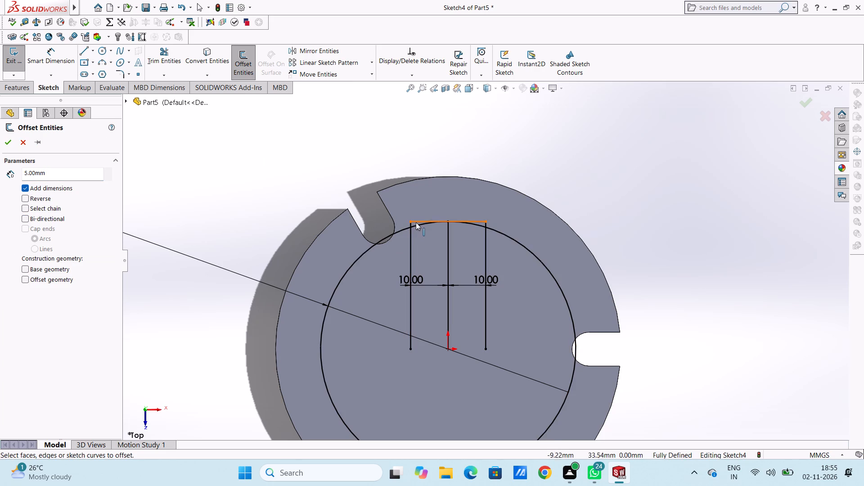
pyautogui.click(417, 222)
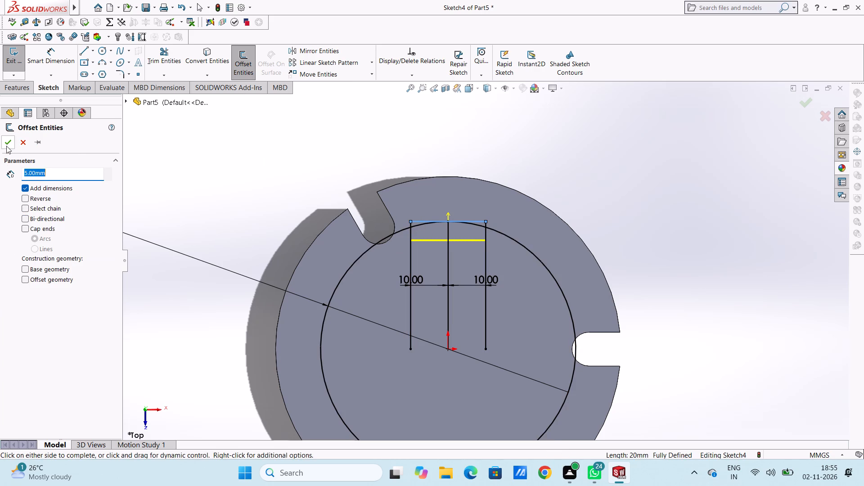
pyautogui.click(6, 146)
pyautogui.click(180, 187)
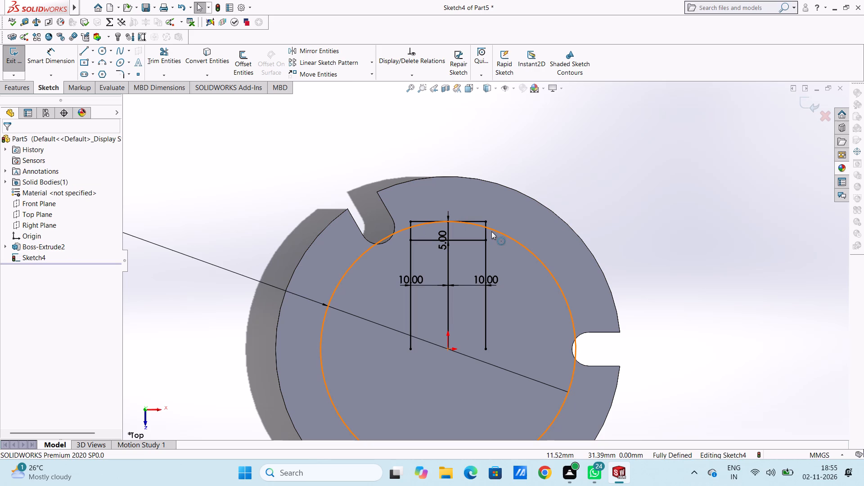
# Trim the 68 mm circle outside the vertical lines, the vertical lines below the offset line, and the centre line between the horizontals.
pyautogui.scroll(-1, 488, 245)
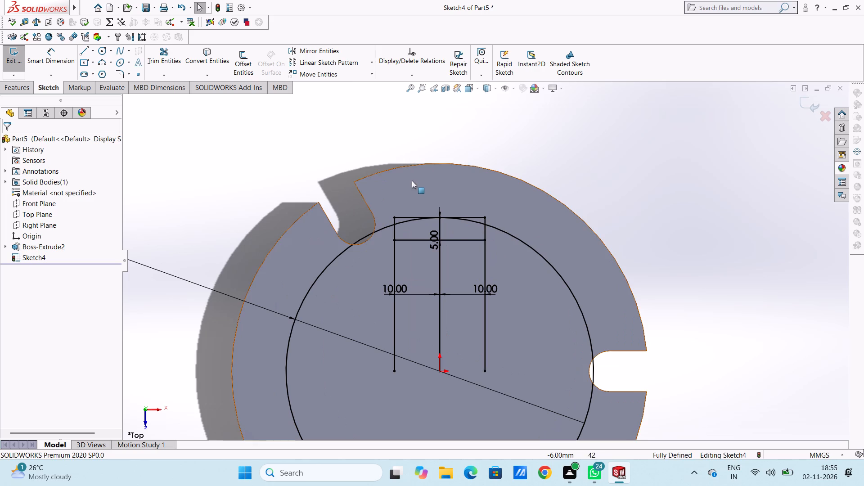
pyautogui.click(165, 47)
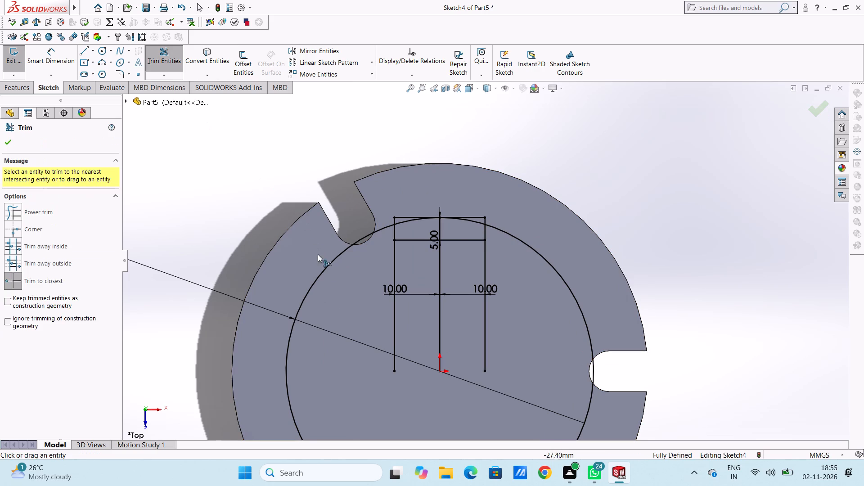
pyautogui.click(328, 268)
pyautogui.click(396, 281)
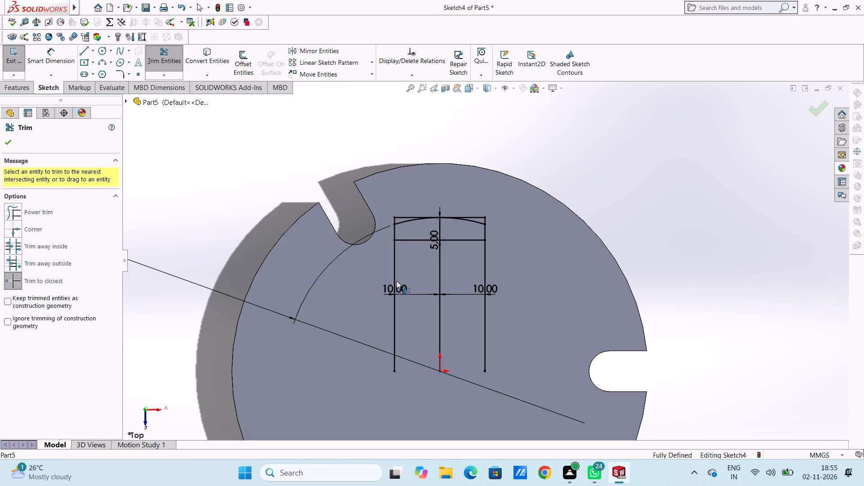
pyautogui.click(438, 275)
pyautogui.click(485, 278)
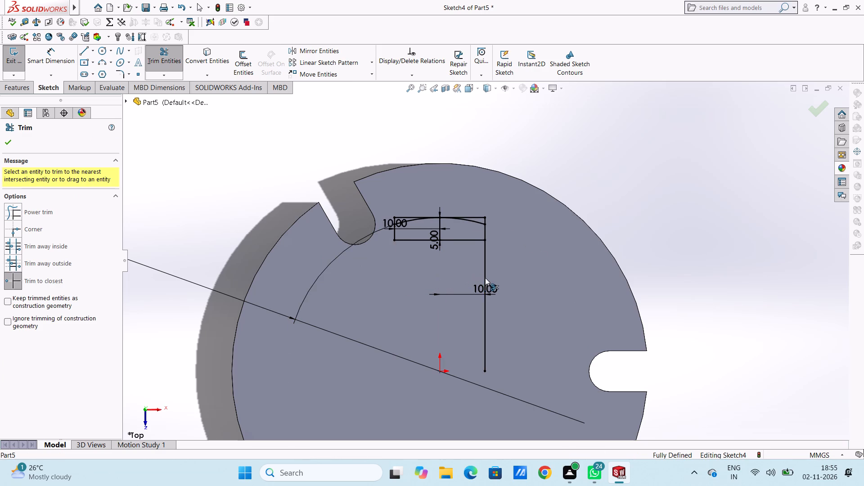
pyautogui.scroll(-5, 447, 231)
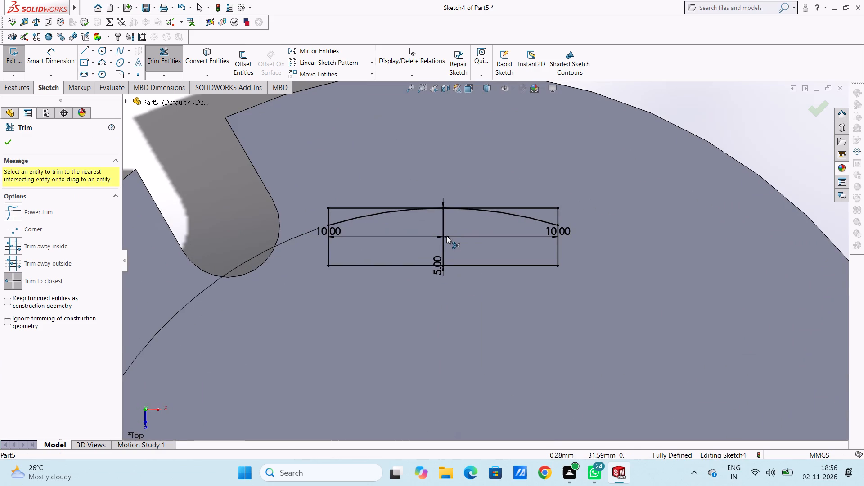
pyautogui.click(443, 231)
# Trim away both remaining arc segments of the 68 mm circle inside the 20 by 5 mm rectangle.
pyautogui.scroll(8, 482, 235)
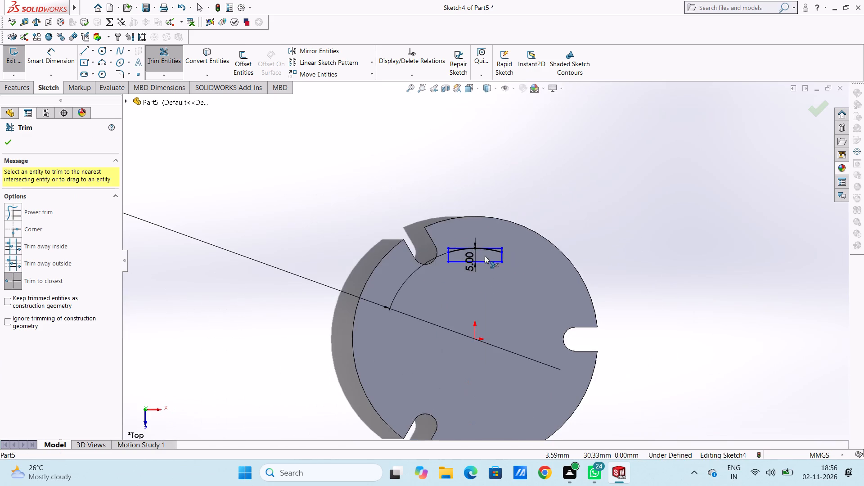
pyautogui.scroll(-4, 483, 274)
pyautogui.scroll(-5, 462, 216)
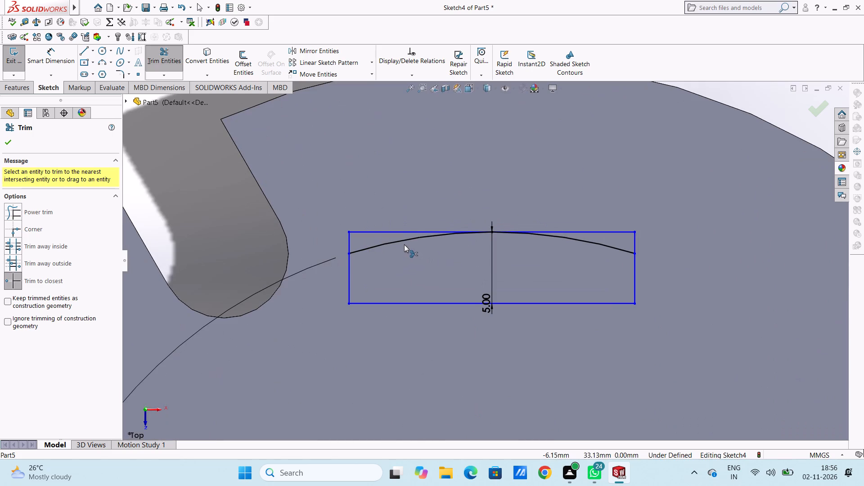
pyautogui.click(399, 240)
pyautogui.click(580, 241)
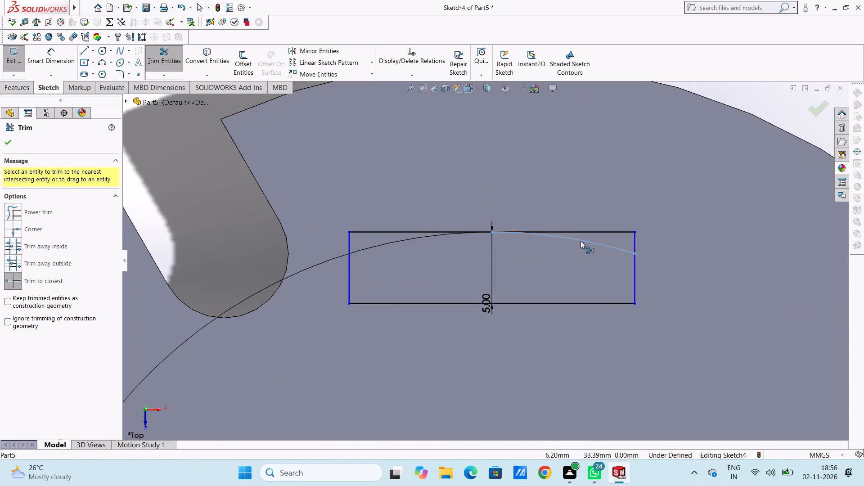
pyautogui.scroll(5, 580, 243)
pyautogui.scroll(4, 496, 259)
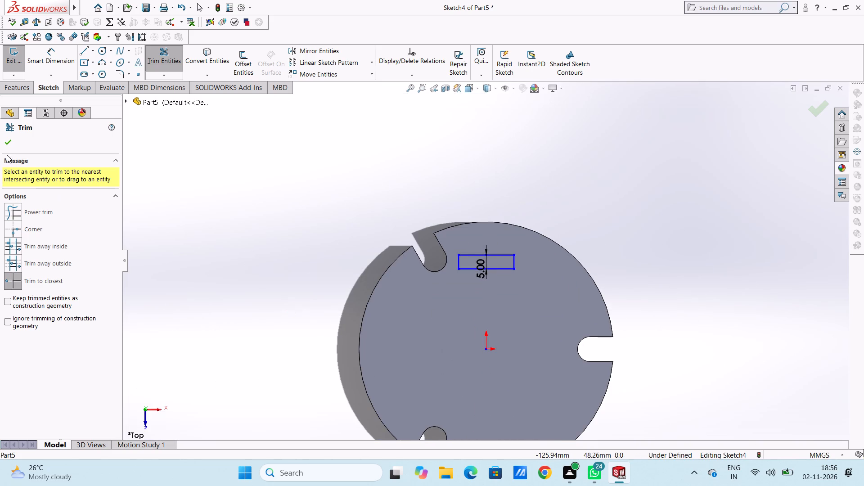
pyautogui.click(11, 145)
pyautogui.click(193, 201)
# Dimension the vertical distance from the origin to the rectangle's upper edge as 34 mm.
pyautogui.scroll(5, 302, 243)
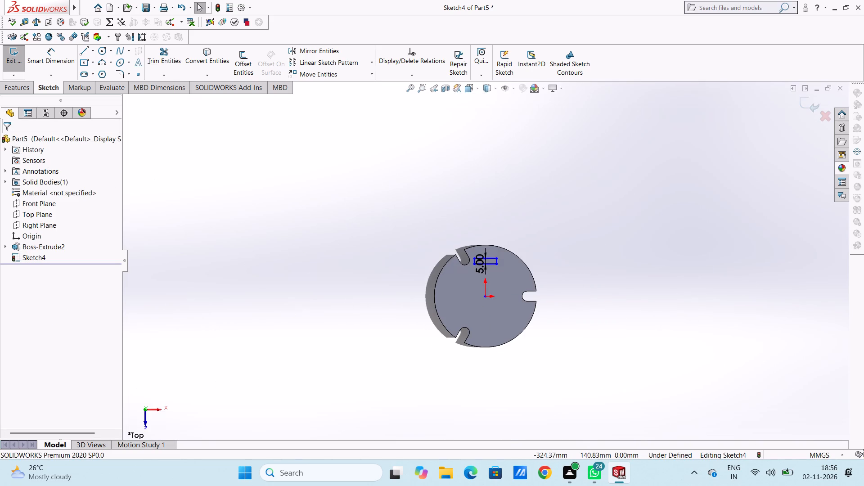
pyautogui.click(56, 62)
pyautogui.scroll(-6, 466, 288)
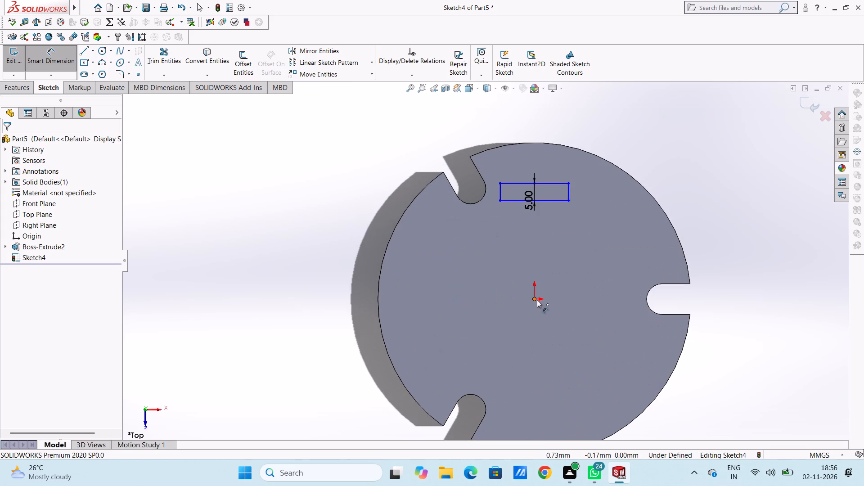
pyautogui.click(537, 300)
pyautogui.scroll(-4, 535, 211)
pyautogui.click(541, 168)
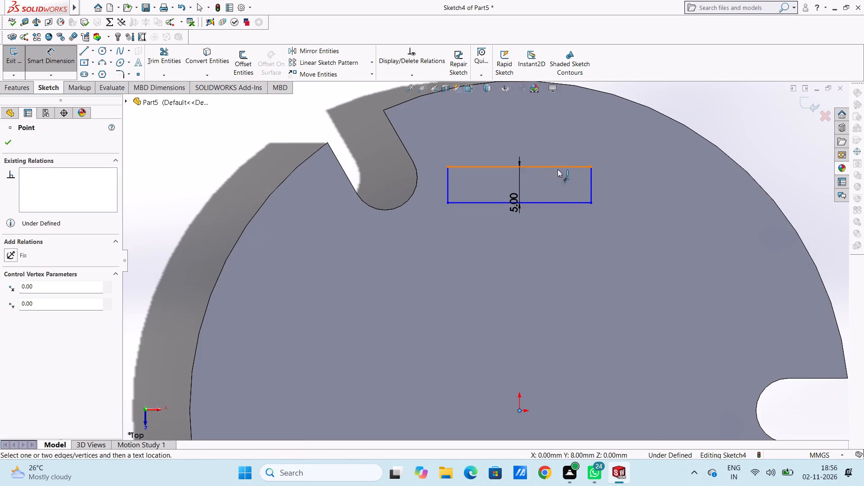
pyautogui.scroll(4, 700, 184)
pyautogui.click(737, 216)
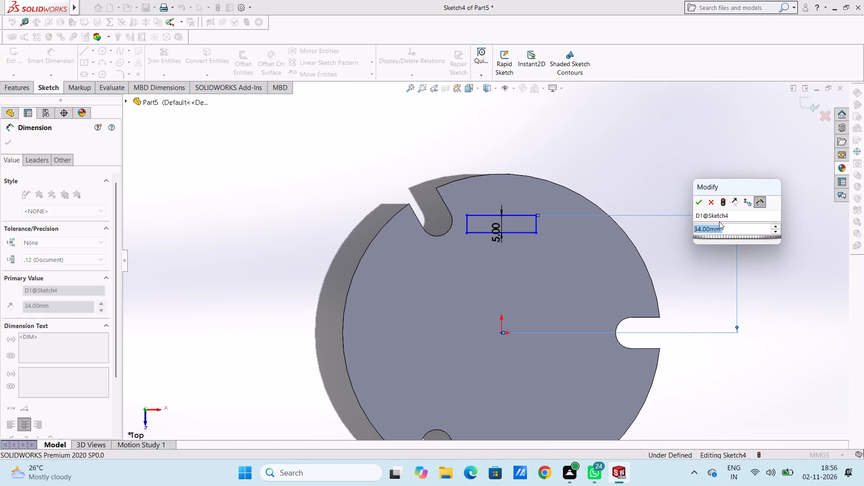
pyautogui.click(697, 203)
pyautogui.click(660, 185)
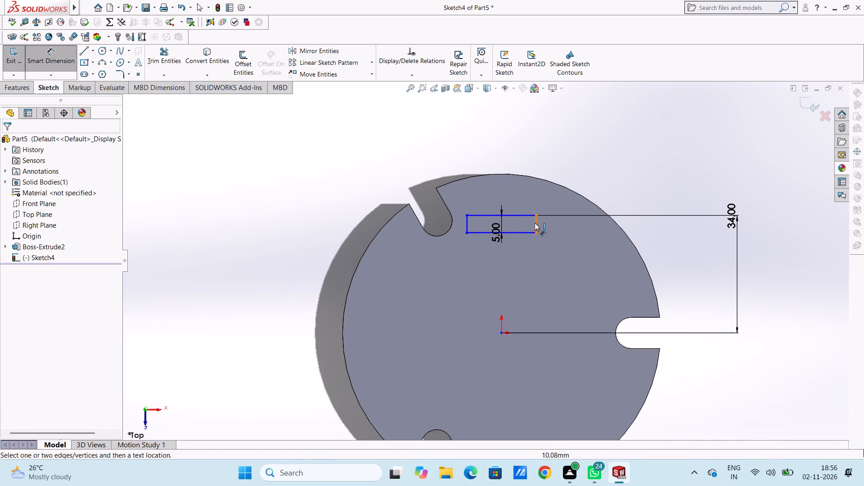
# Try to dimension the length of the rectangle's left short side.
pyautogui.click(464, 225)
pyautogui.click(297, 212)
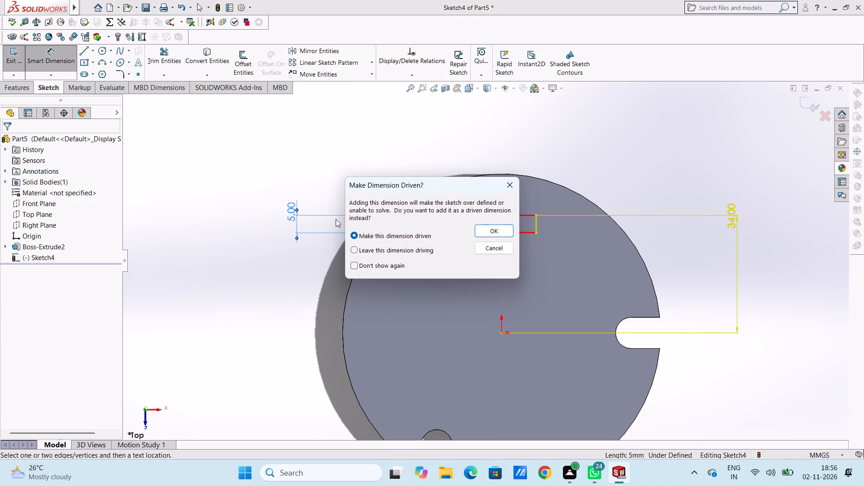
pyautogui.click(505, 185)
# Dimension the rectangle's upper edge as 20 mm long.
pyautogui.click(516, 214)
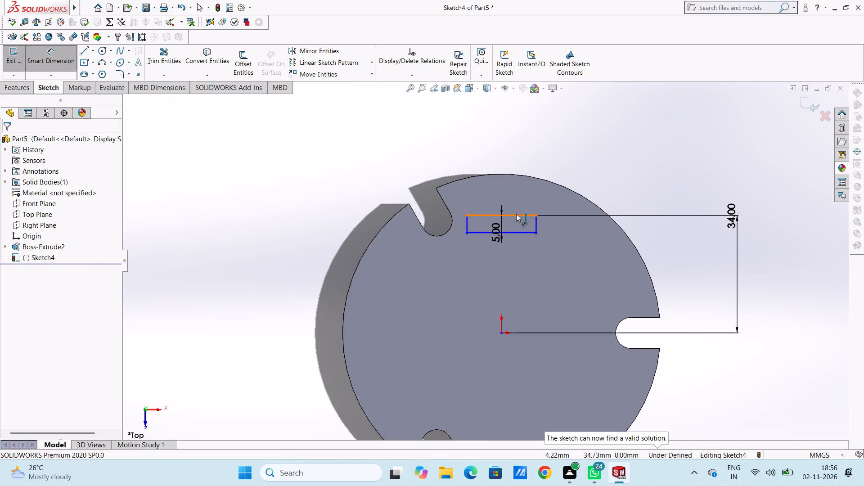
pyautogui.click(620, 136)
pyautogui.click(584, 124)
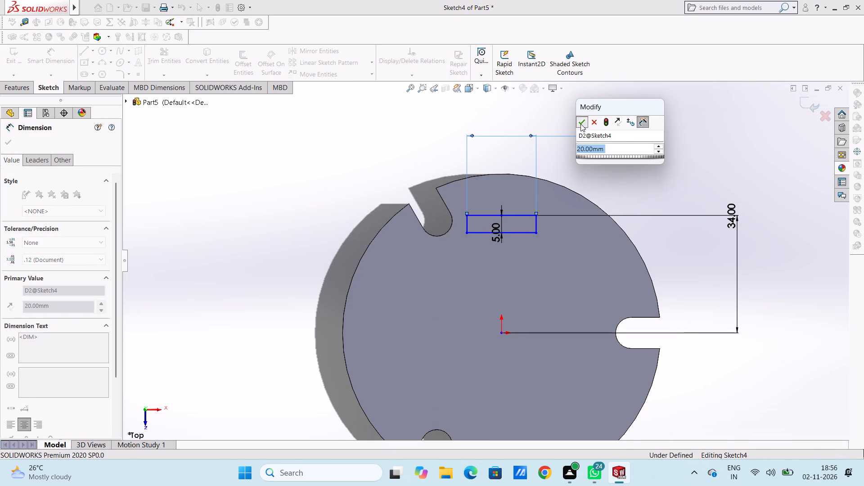
pyautogui.click(566, 118)
# Dimension the horizontal distance from the origin to the rectangle's upper-left corner as 10 mm.
pyautogui.click(503, 333)
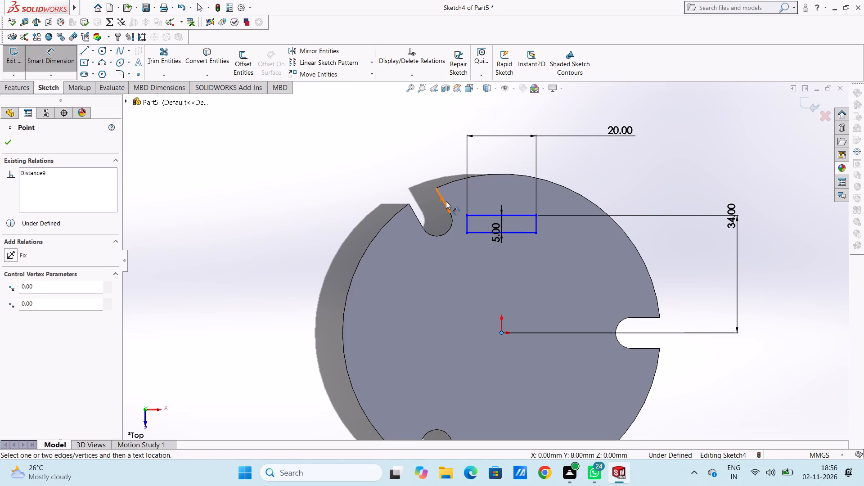
pyautogui.click(466, 215)
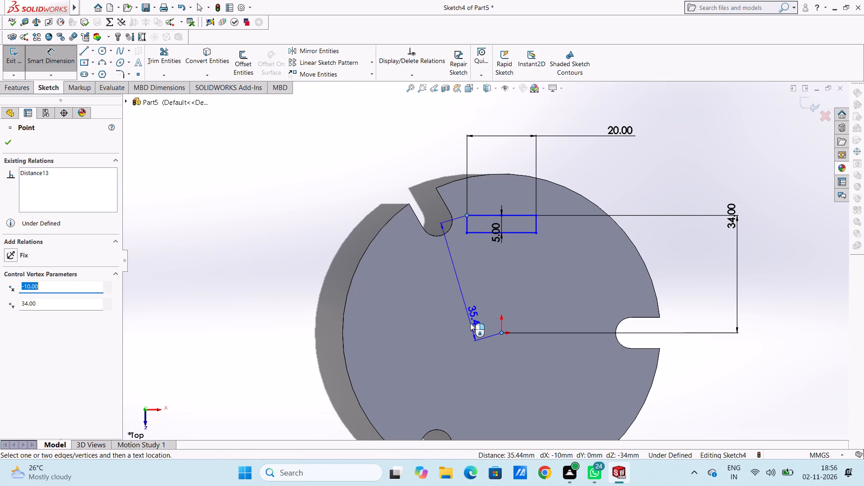
pyautogui.scroll(4, 471, 330)
pyautogui.click(481, 401)
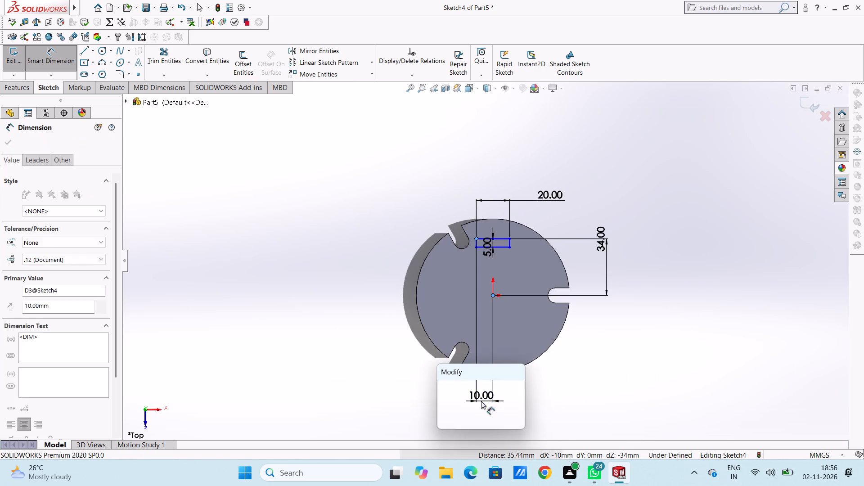
pyautogui.moveTo(439, 384); pyautogui.dragTo(431, 381)
pyautogui.click(407, 379)
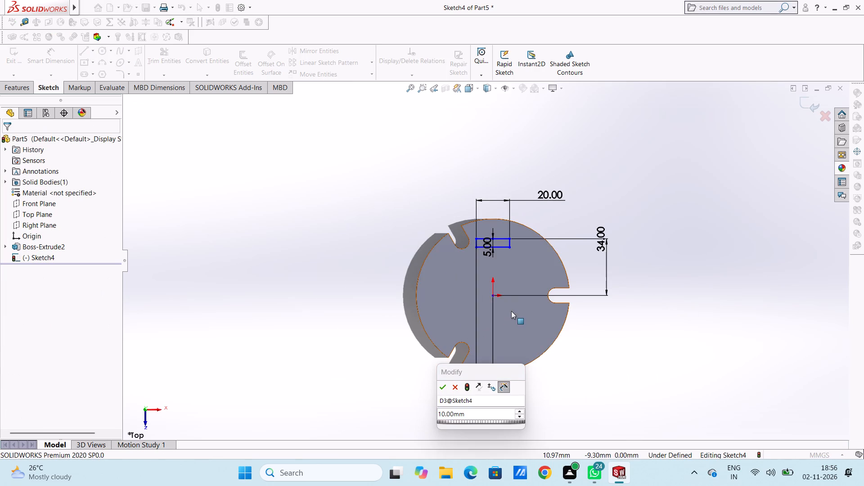
pyautogui.scroll(-1, 511, 311)
pyautogui.click(444, 388)
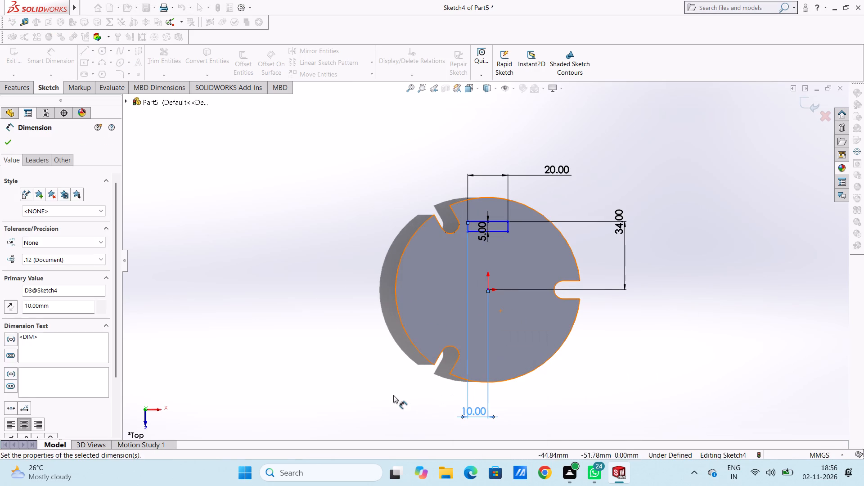
pyautogui.click(393, 395)
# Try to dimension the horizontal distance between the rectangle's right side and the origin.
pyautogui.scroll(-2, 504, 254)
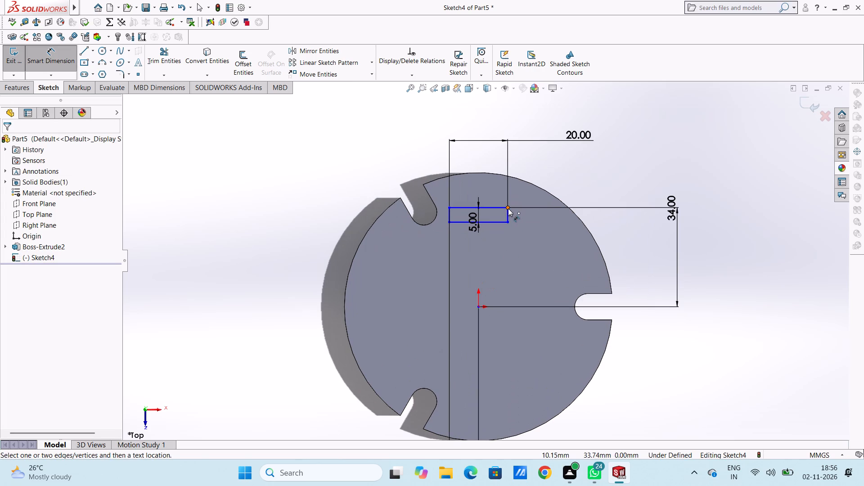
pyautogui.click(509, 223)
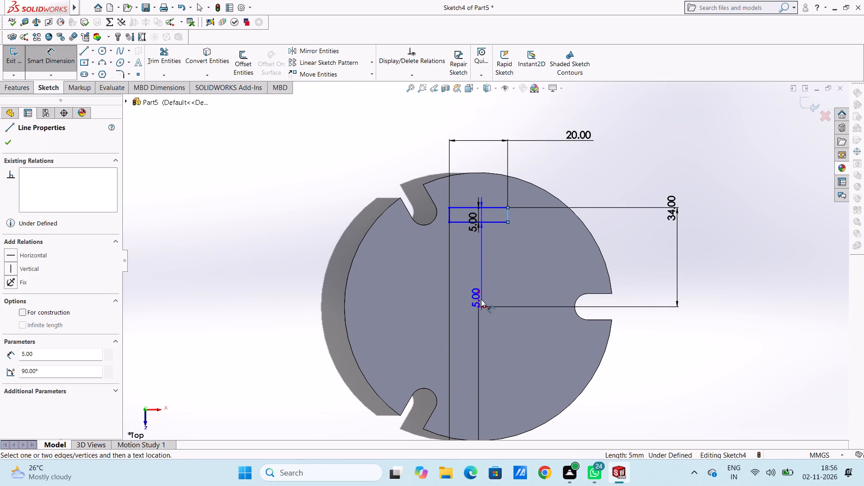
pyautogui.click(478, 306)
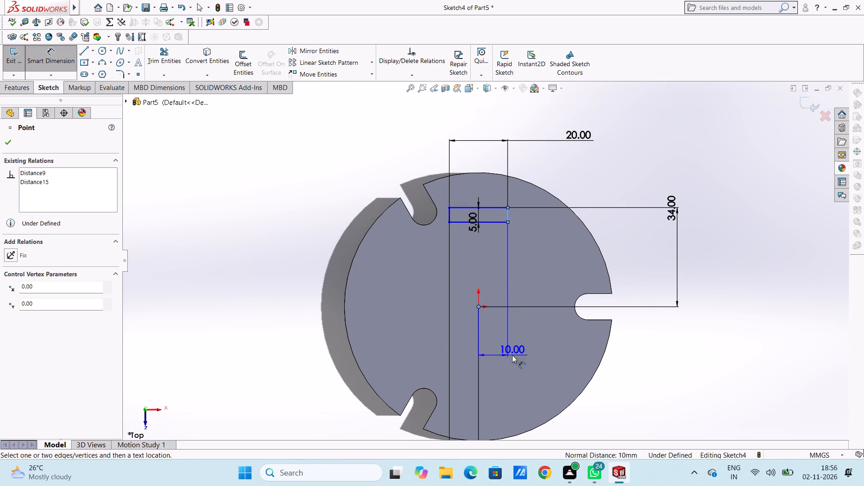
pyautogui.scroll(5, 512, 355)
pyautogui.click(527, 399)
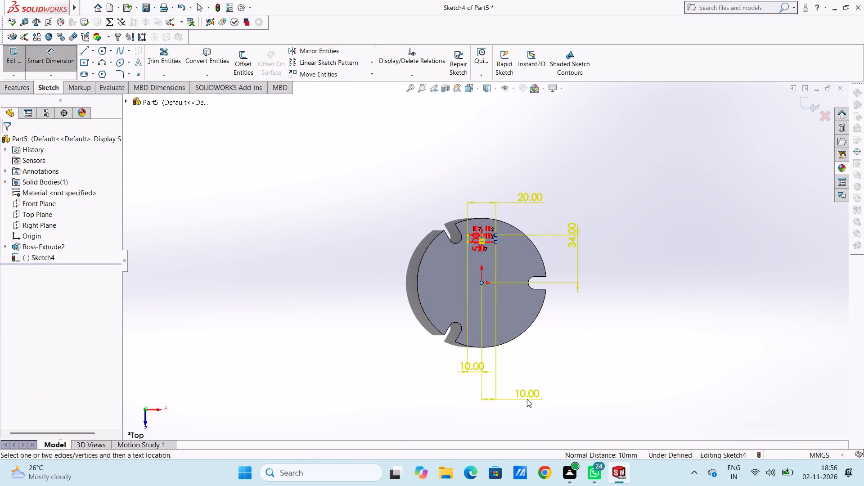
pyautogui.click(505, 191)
# Dimension the diagonal distance between the upper-left slot's outer right corner and the rectangle's upper-left corner, keeping the drawn value.
pyautogui.scroll(-3, 493, 248)
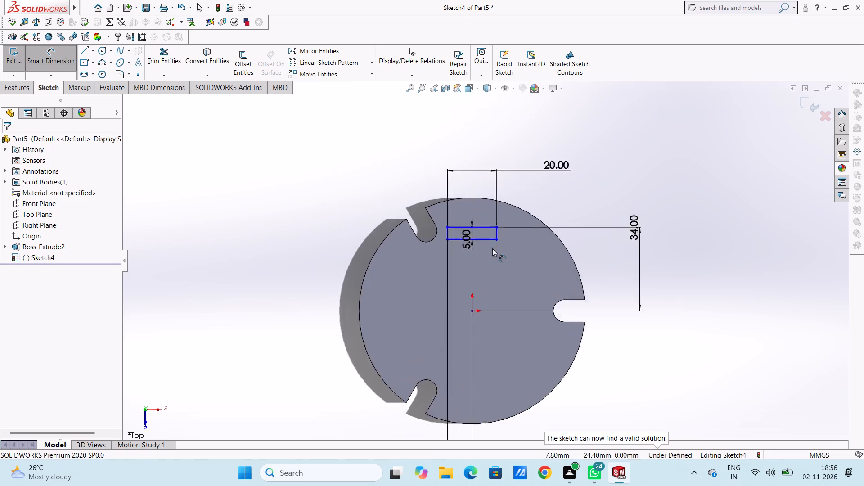
pyautogui.scroll(-3, 492, 248)
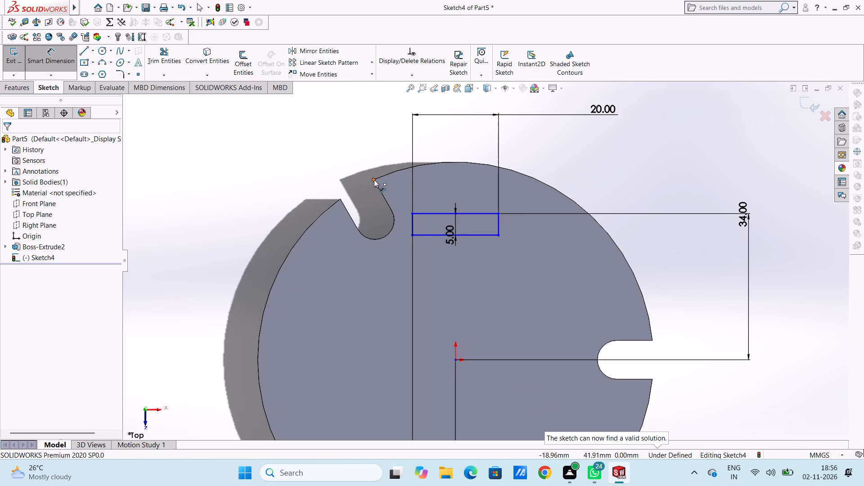
pyautogui.click(374, 180)
pyautogui.click(413, 215)
pyautogui.scroll(4, 490, 135)
pyautogui.click(522, 129)
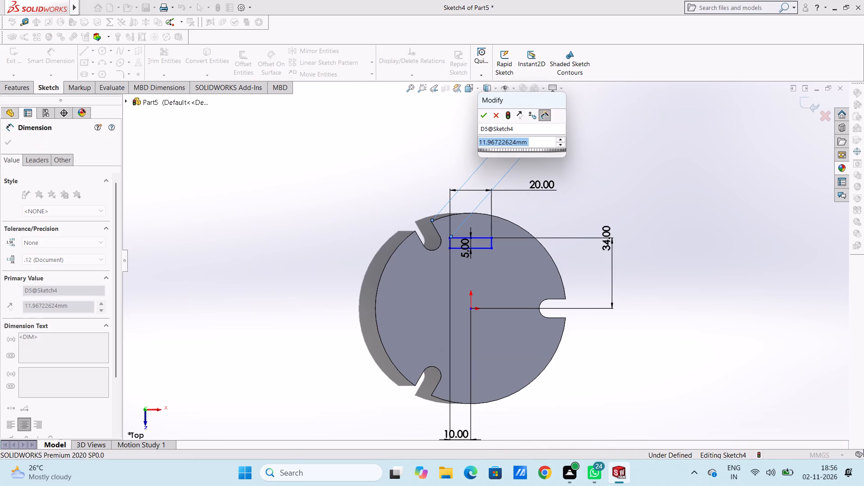
pyautogui.click(482, 117)
pyautogui.click(401, 146)
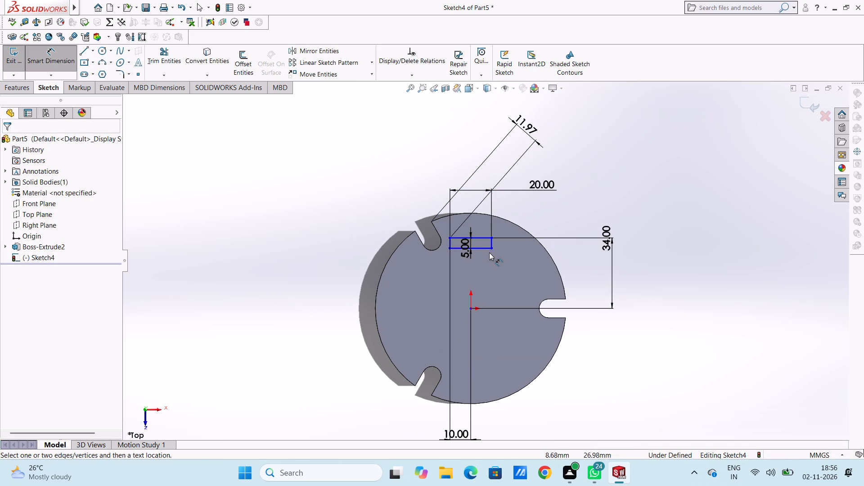
# Dimension the horizontal distance from the rectangle's right side to the upper mouth corner of the right-hand slot, keeping the drawn value.
pyautogui.click(492, 251)
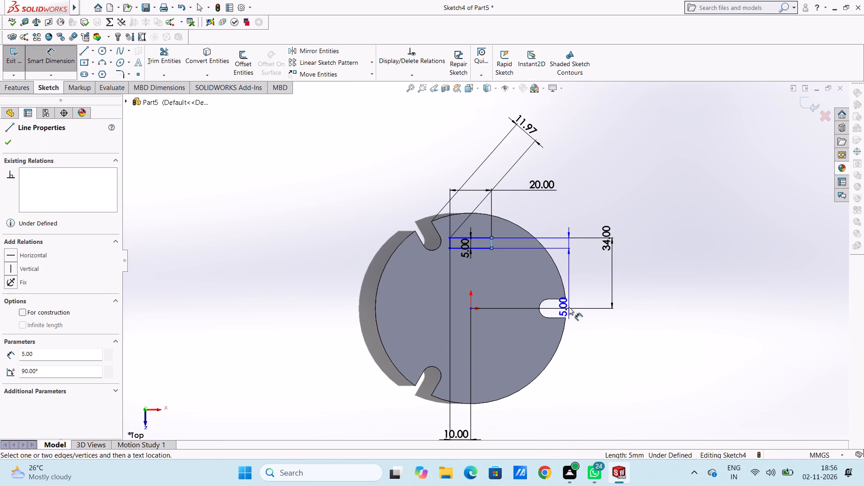
pyautogui.click(565, 298)
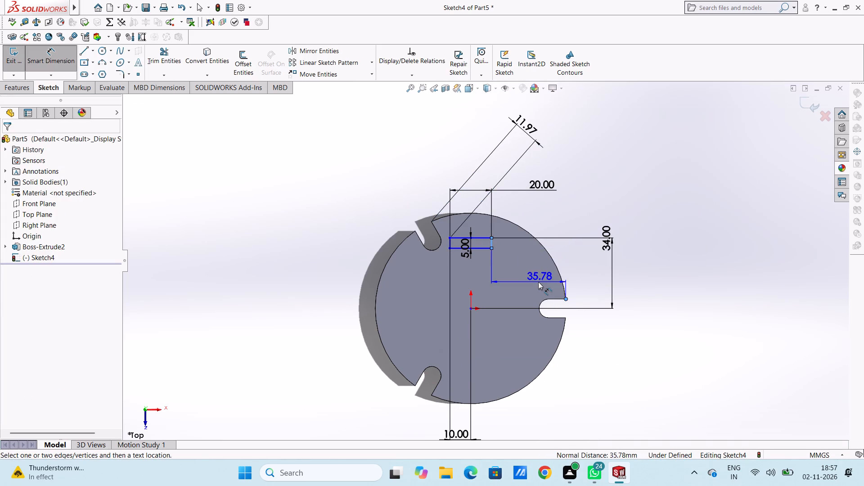
pyautogui.click(538, 282)
pyautogui.click(498, 269)
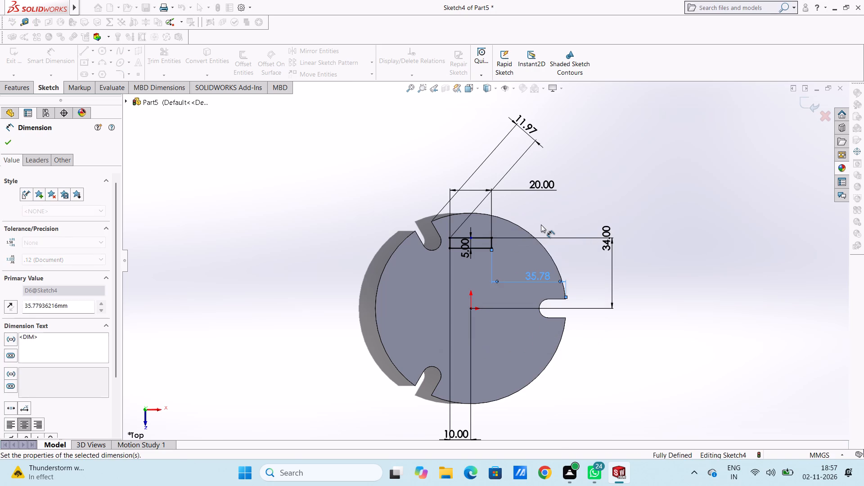
pyautogui.click(541, 225)
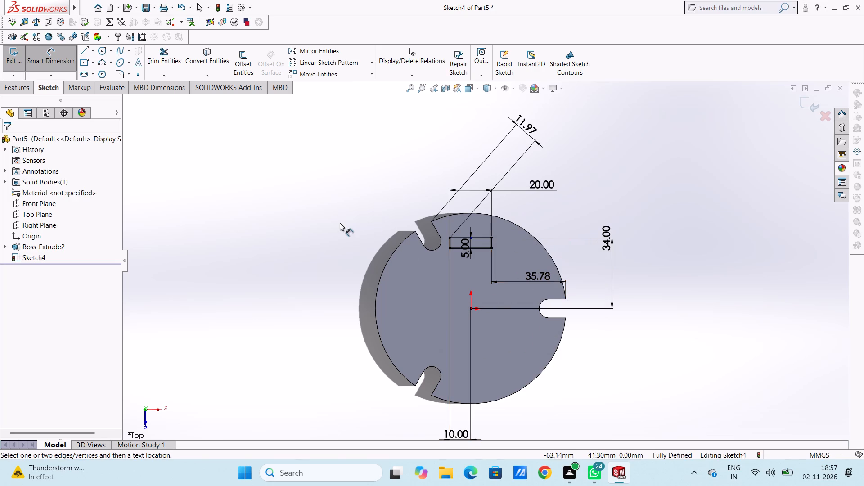
pyautogui.moveTo(56, 63); pyautogui.dragTo(62, 69)
# Circular-pattern the rectangle's four edges around the origin as 6 equally spaced instances over 360 degrees.
pyautogui.scroll(-3, 508, 259)
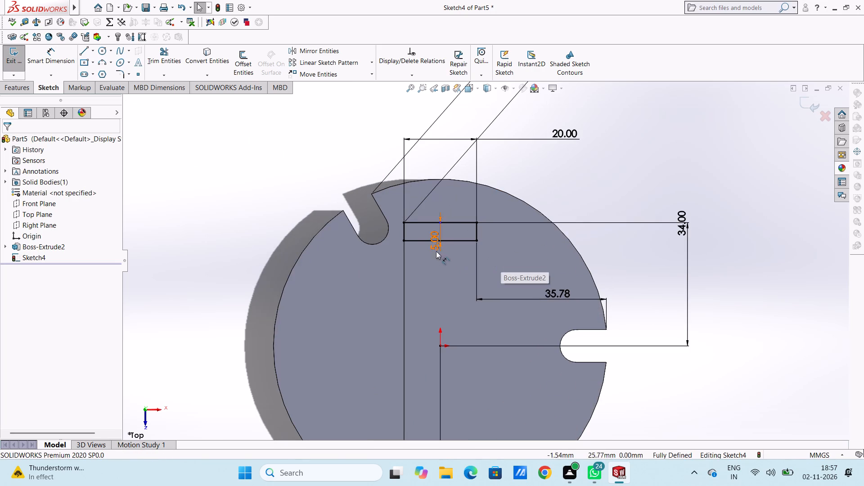
pyautogui.keyDown('ctrl'); pyautogui.click(450, 242); pyautogui.keyUp('ctrl')
pyautogui.keyDown('ctrl'); pyautogui.click(454, 224); pyautogui.keyUp('ctrl')
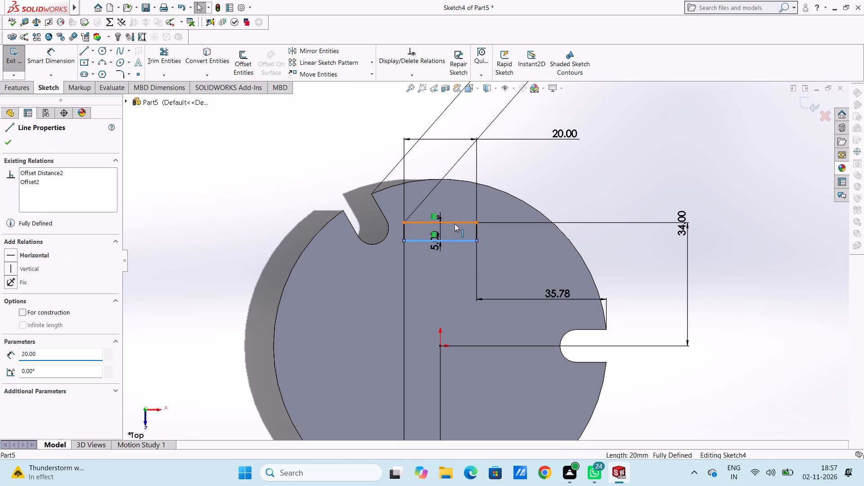
pyautogui.keyDown('ctrl'); pyautogui.click(477, 228); pyautogui.keyUp('ctrl')
pyautogui.keyDown('ctrl'); pyautogui.click(403, 235); pyautogui.keyUp('ctrl')
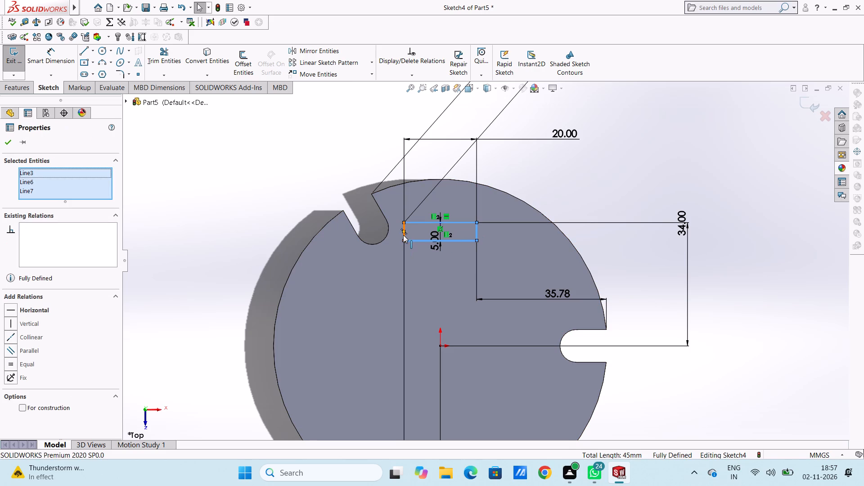
pyautogui.click(372, 62)
pyautogui.click(363, 88)
pyautogui.scroll(4, 323, 149)
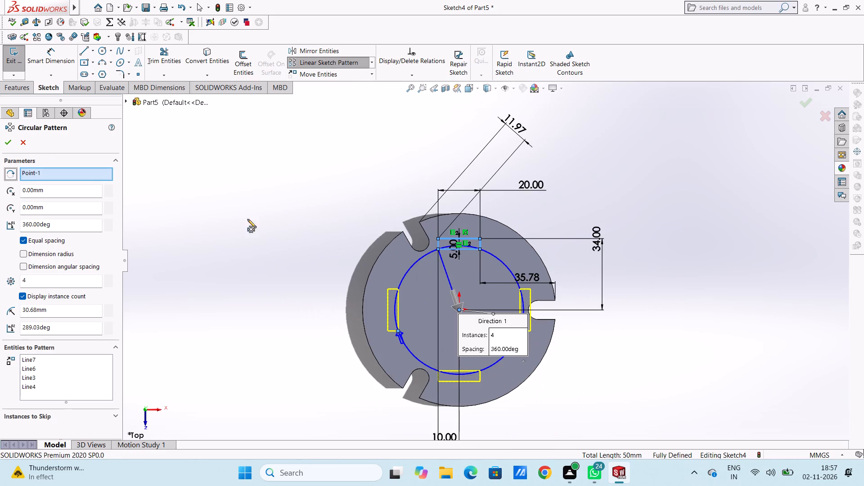
pyautogui.doubleClick(56, 284)
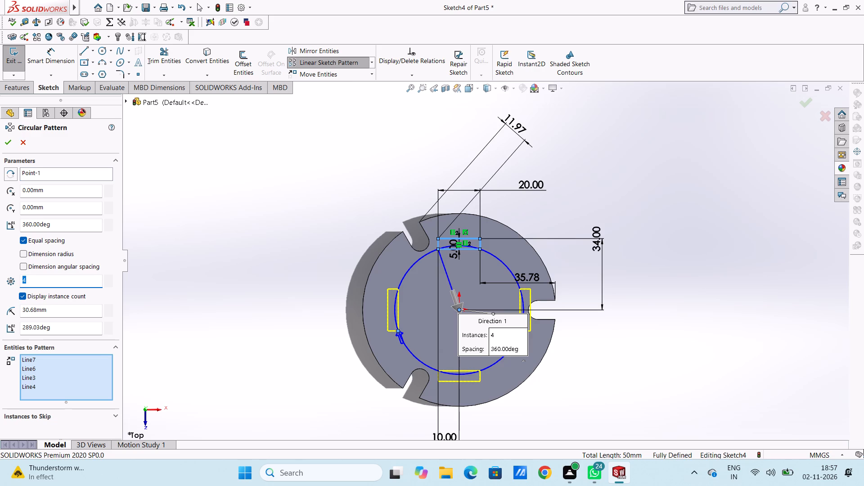
pyautogui.press('5')
pyautogui.press('Return')
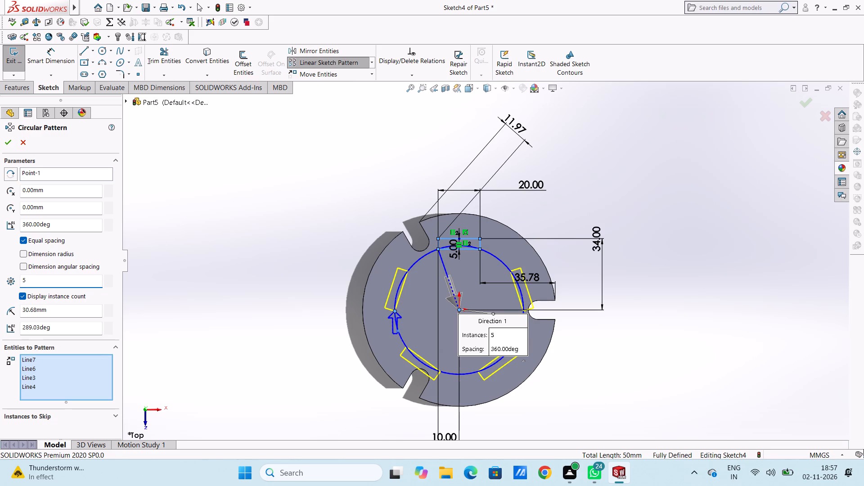
pyautogui.doubleClick(41, 286)
pyautogui.press('6')
pyautogui.press('Return')
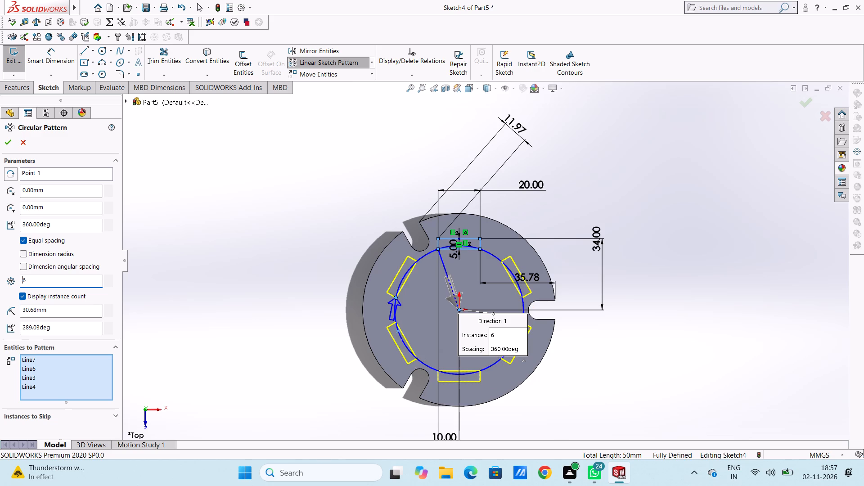
pyautogui.click(5, 145)
pyautogui.click(167, 183)
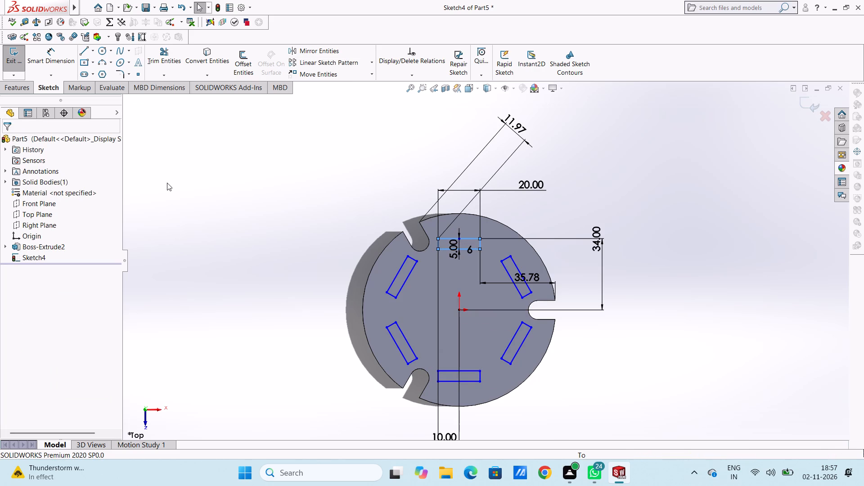
# Dimension the vertical distance from the origin to the topmost corner of the upper-left patterned rectangle, keeping the drawn value.
pyautogui.click(58, 57)
pyautogui.click(460, 309)
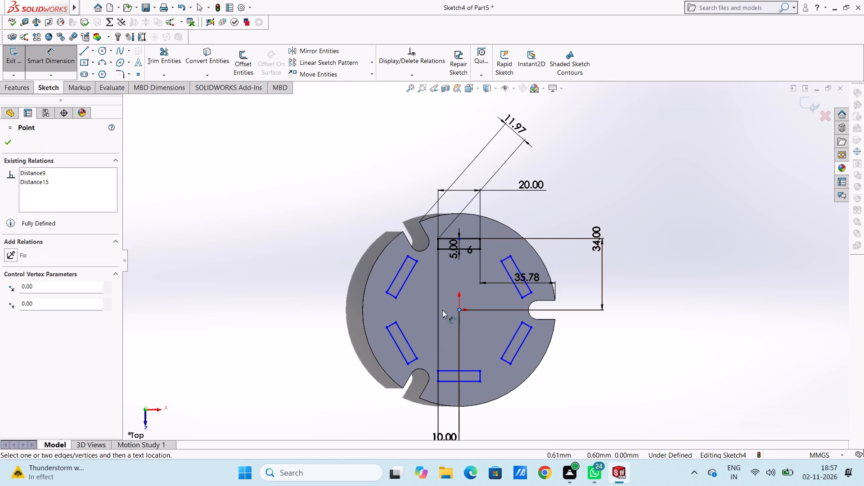
pyautogui.click(407, 256)
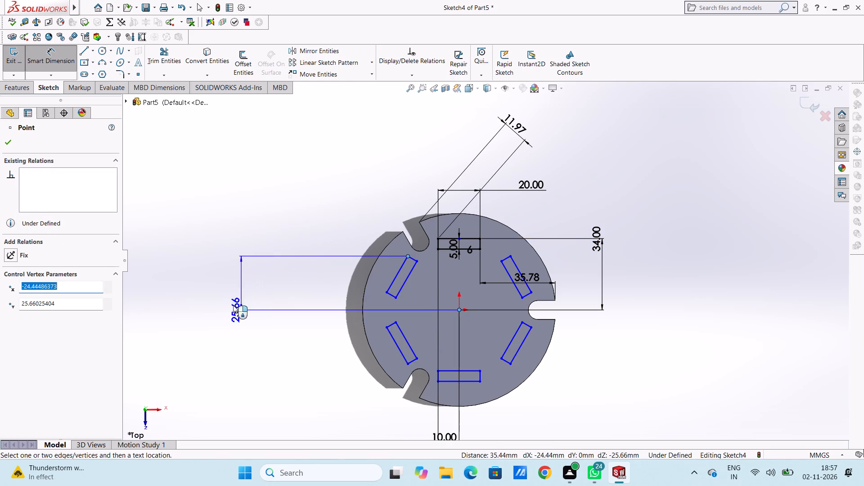
pyautogui.click(230, 294)
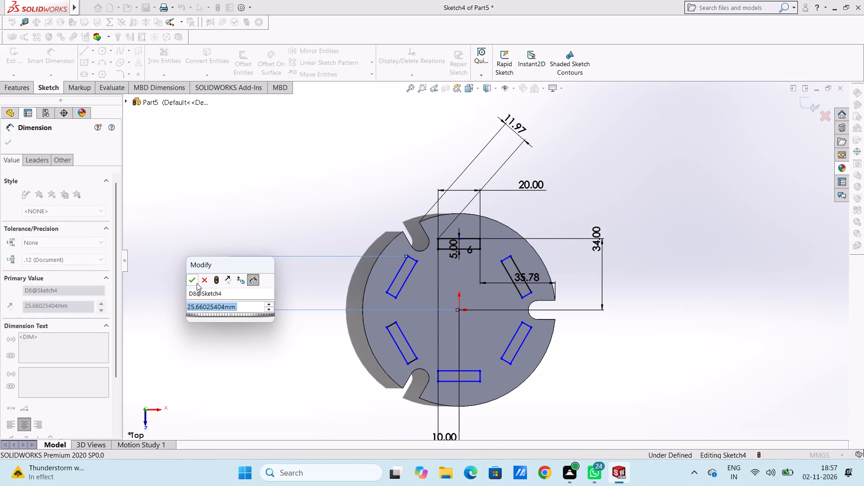
pyautogui.click(194, 280)
pyautogui.click(214, 252)
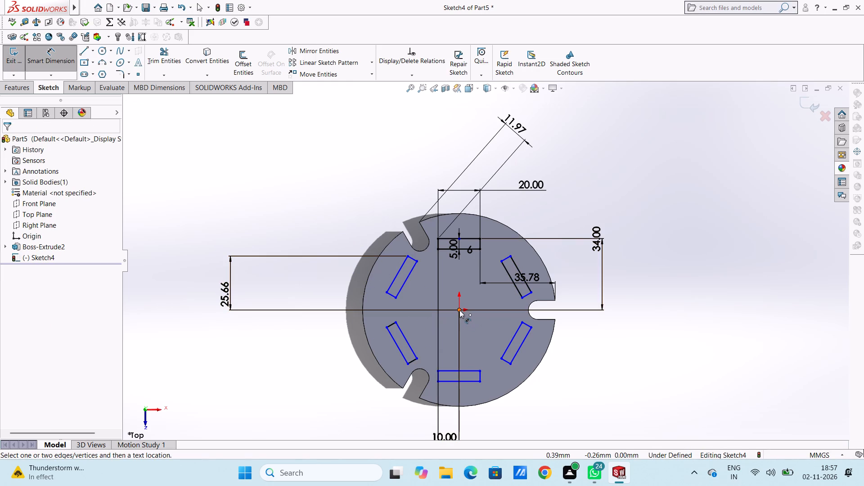
# Dimension the horizontal distance from the origin to the upper-left patterned rectangle's inner upper corner, keeping the drawn value.
pyautogui.click(459, 310)
pyautogui.click(417, 261)
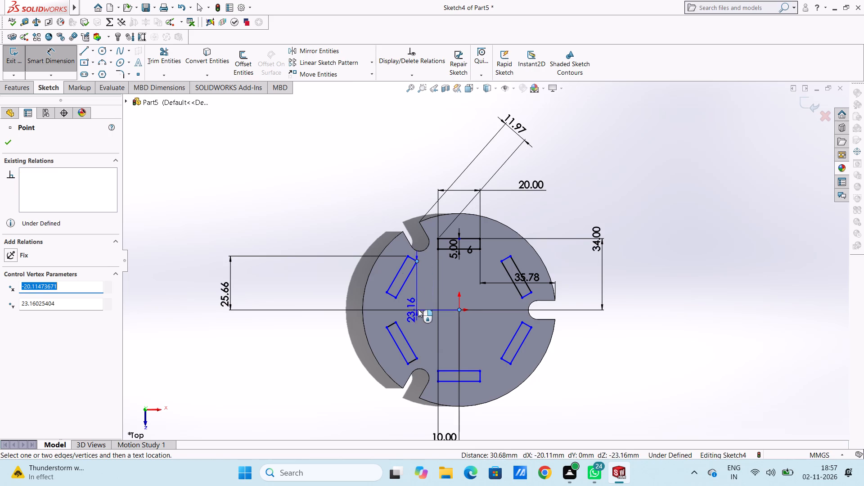
pyautogui.click(427, 335)
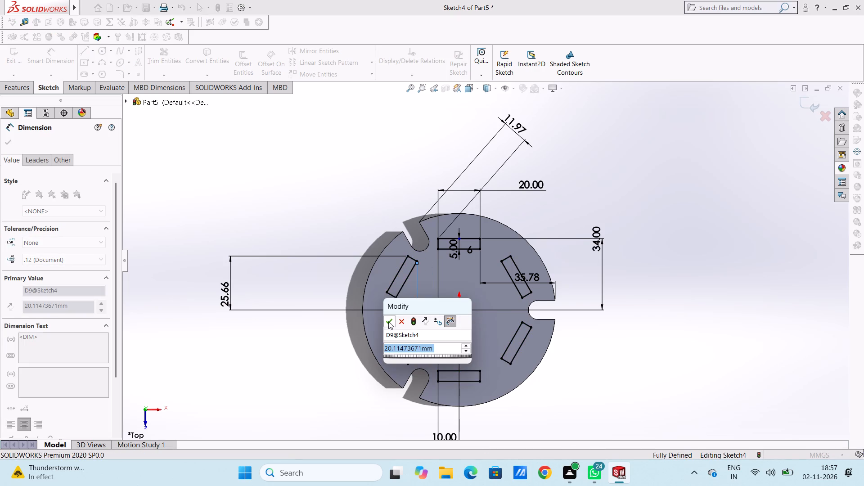
pyautogui.click(388, 321)
pyautogui.click(341, 341)
# Extrude the six sketched rectangles 32.50 mm upward from the disc face as a blind boss merged with the disc.
pyautogui.scroll(3, 339, 342)
pyautogui.moveTo(351, 360); pyautogui.dragTo(347, 249, button='middle')
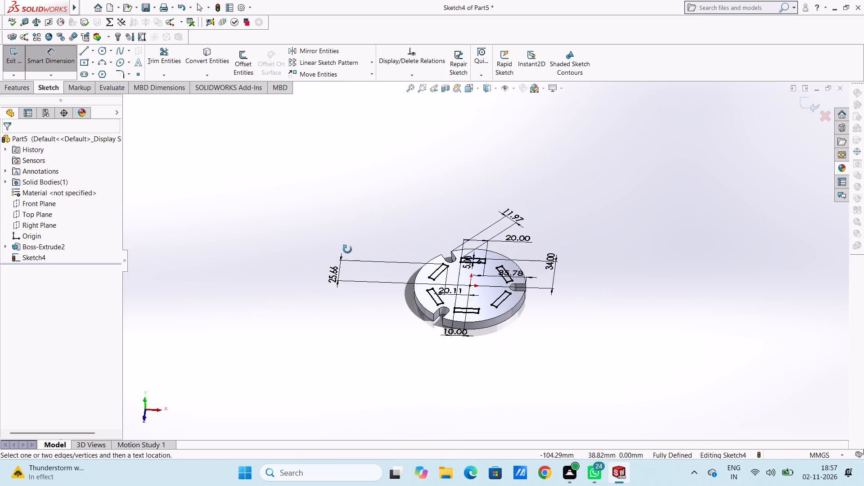
pyautogui.moveTo(347, 249); pyautogui.dragTo(343, 278, button='middle')
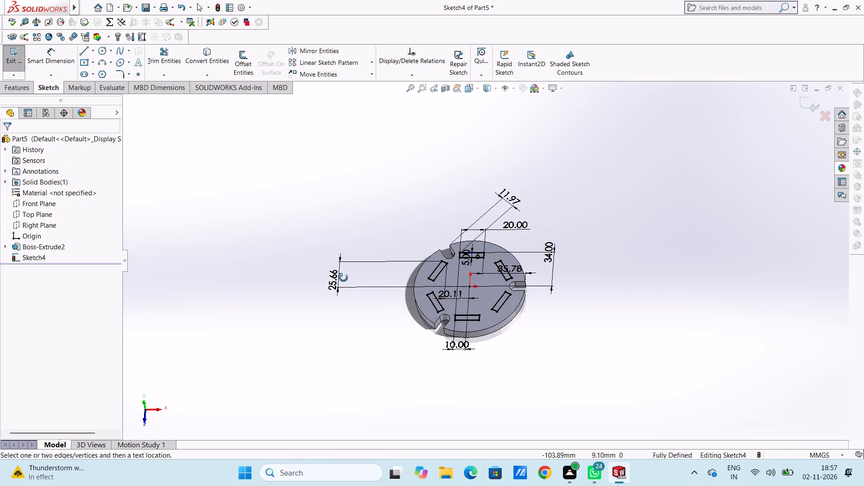
pyautogui.moveTo(343, 278); pyautogui.dragTo(329, 262, button='middle')
pyautogui.scroll(-1, 508, 265)
pyautogui.moveTo(531, 331); pyautogui.dragTo(554, 331, button='middle')
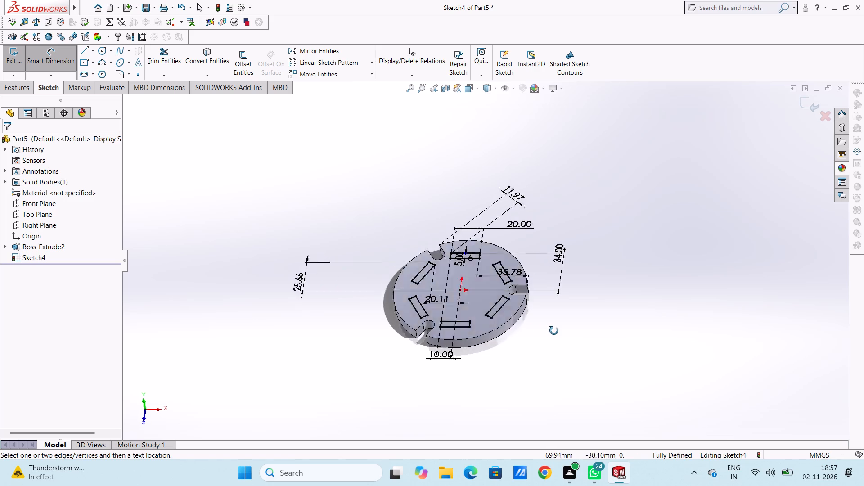
pyautogui.moveTo(554, 331); pyautogui.dragTo(534, 304, button='middle')
pyautogui.scroll(-1, 554, 331)
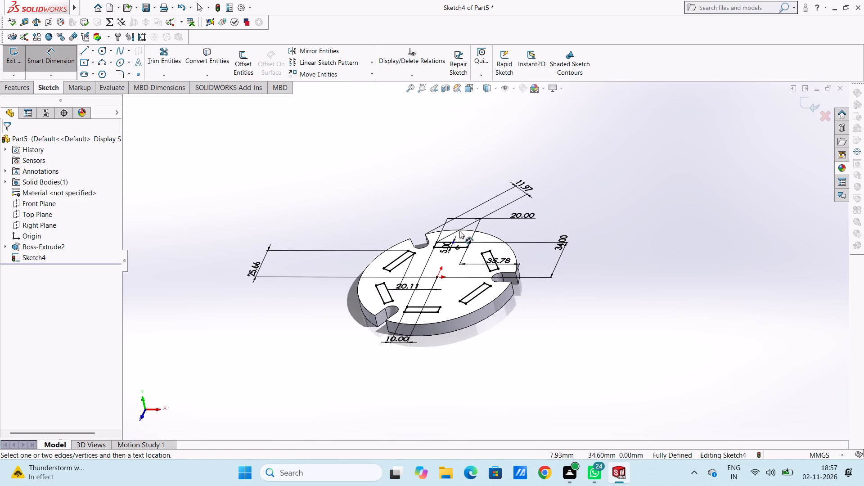
pyautogui.scroll(-1, 450, 224)
pyautogui.scroll(2, 449, 233)
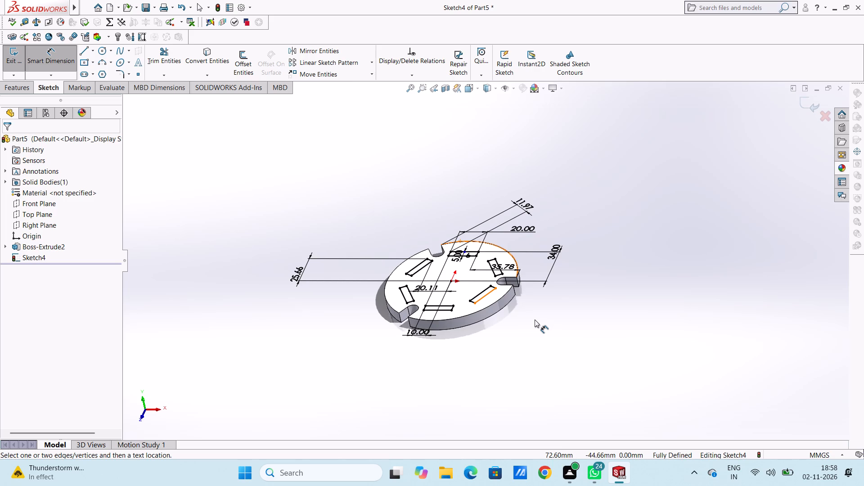
pyautogui.click(53, 61)
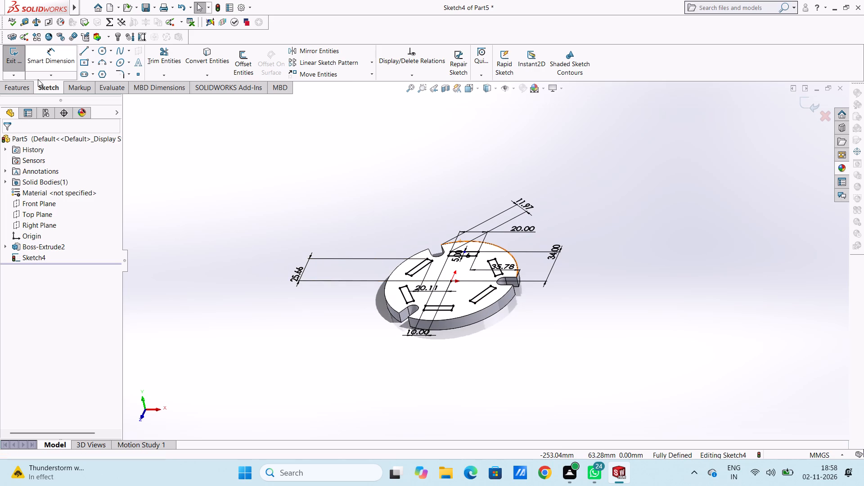
pyautogui.click(22, 85)
pyautogui.click(22, 59)
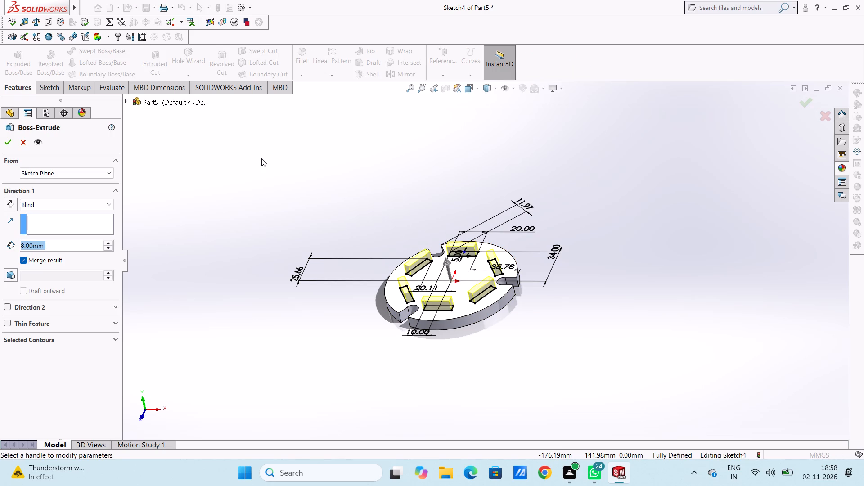
pyautogui.write('32.50')
pyautogui.press('Return')
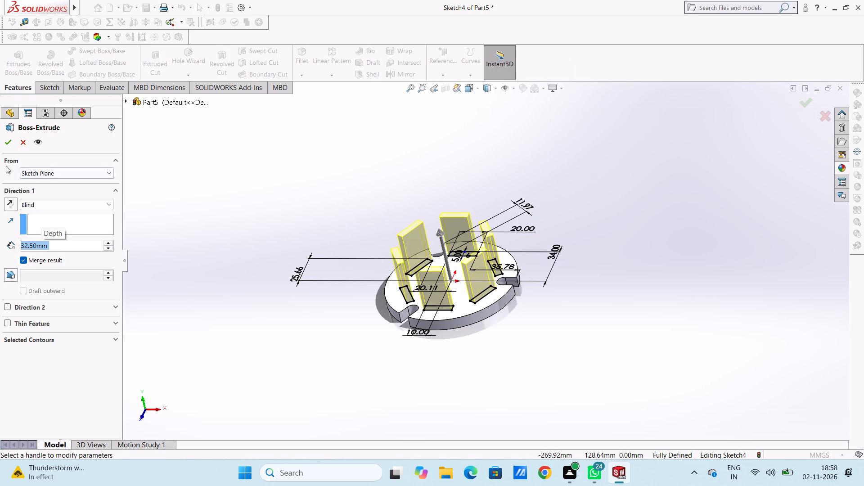
pyautogui.click(7, 146)
pyautogui.click(173, 185)
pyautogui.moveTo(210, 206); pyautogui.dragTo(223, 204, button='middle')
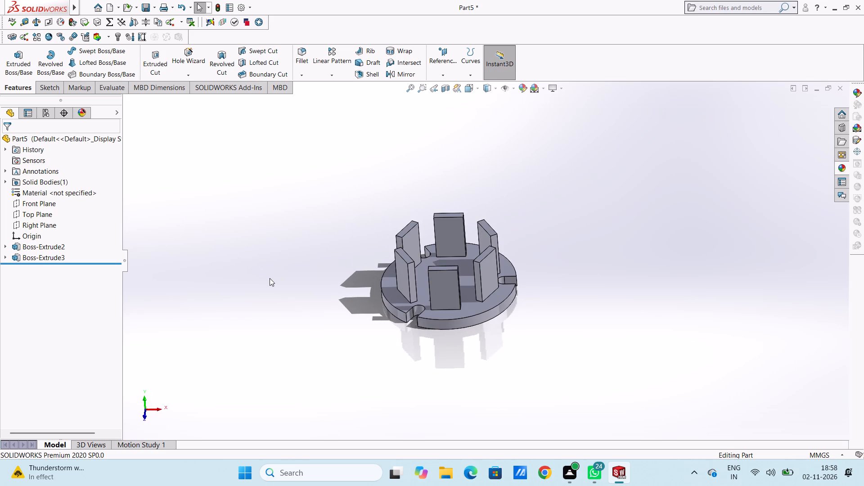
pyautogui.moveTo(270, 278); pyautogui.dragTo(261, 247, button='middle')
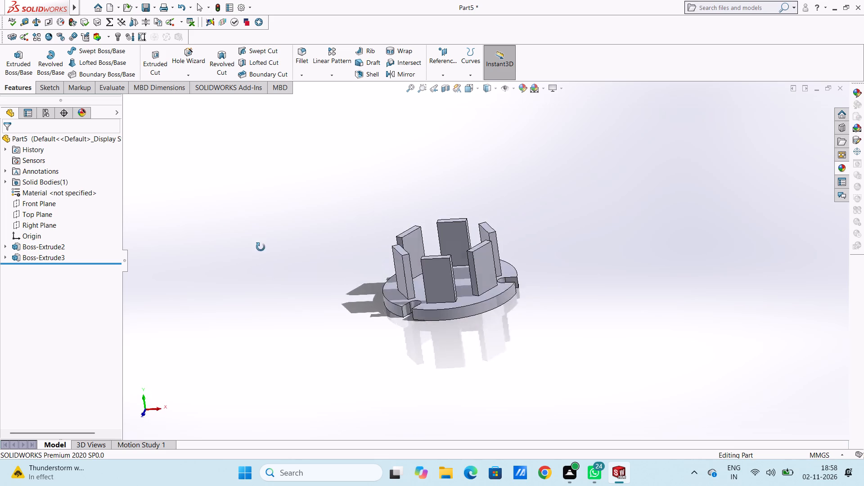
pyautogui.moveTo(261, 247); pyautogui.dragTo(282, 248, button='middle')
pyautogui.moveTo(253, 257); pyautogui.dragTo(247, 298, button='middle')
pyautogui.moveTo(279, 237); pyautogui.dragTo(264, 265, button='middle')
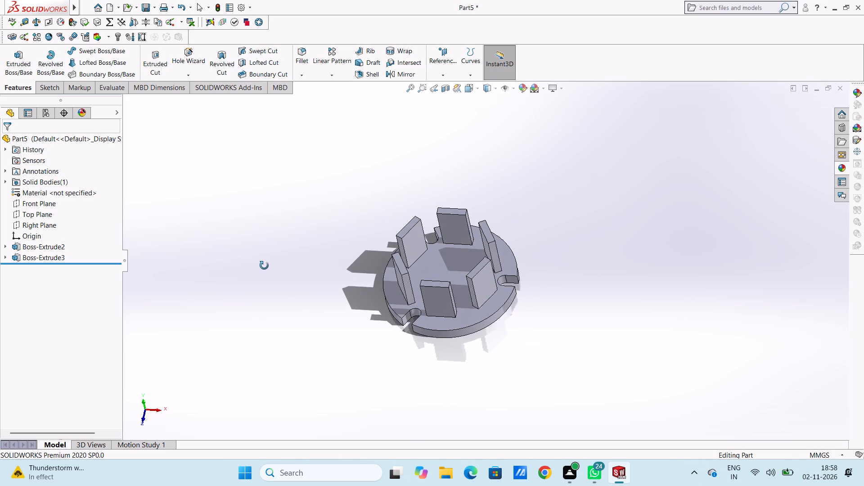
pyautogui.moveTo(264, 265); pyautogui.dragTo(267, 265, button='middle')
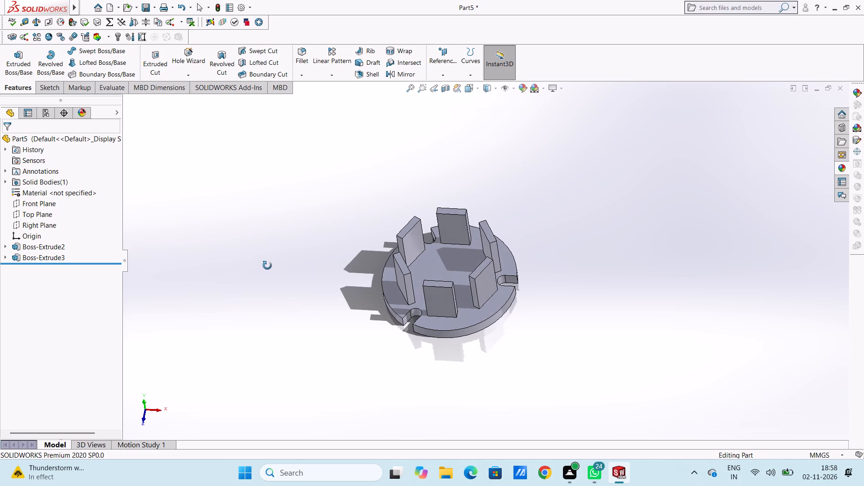
# Examine the slotted disc and its six upright tabs from above, the side and below.
pyautogui.moveTo(267, 265); pyautogui.dragTo(276, 265, button='middle')
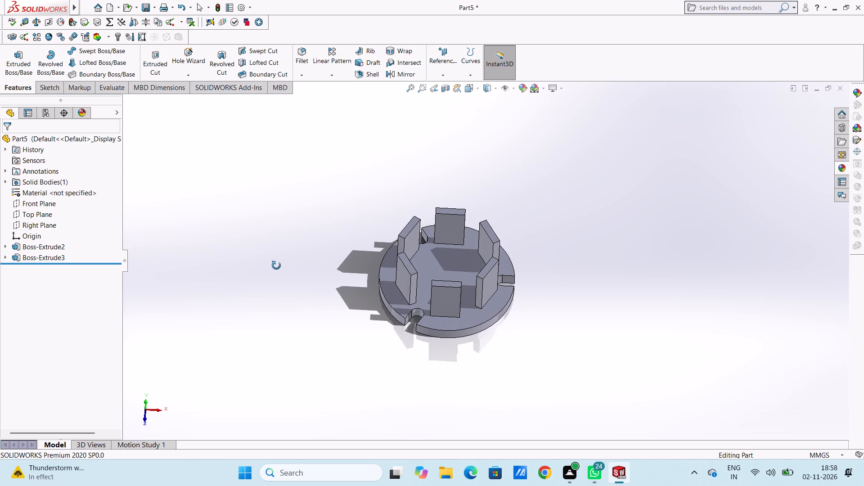
pyautogui.moveTo(276, 265); pyautogui.dragTo(250, 231, button='middle')
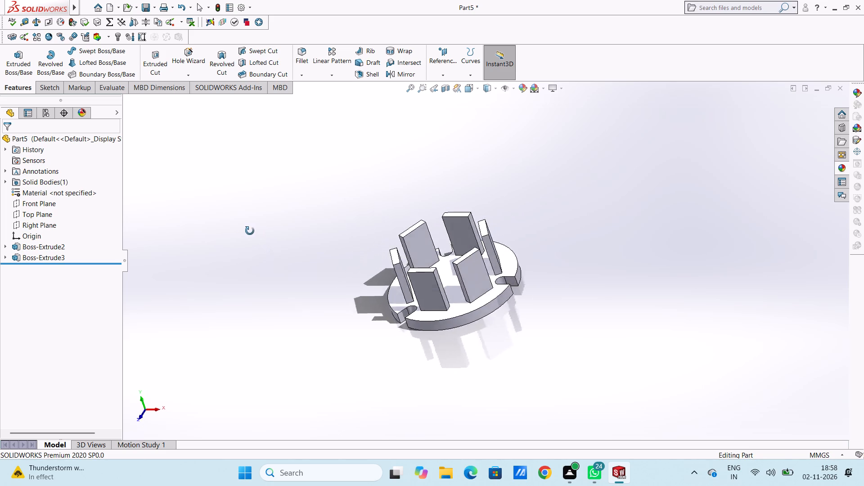
pyautogui.moveTo(250, 231); pyautogui.dragTo(285, 211, button='middle')
pyautogui.moveTo(315, 274); pyautogui.dragTo(284, 260, button='middle')
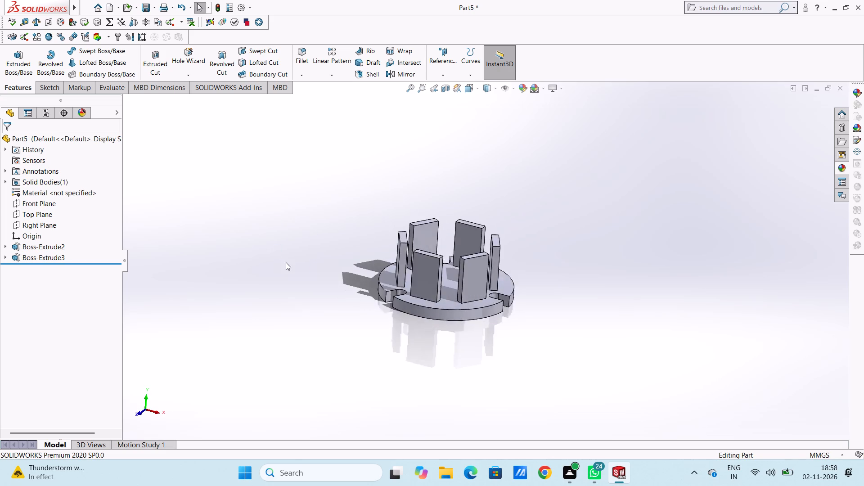
pyautogui.moveTo(289, 268); pyautogui.dragTo(268, 292, button='middle')
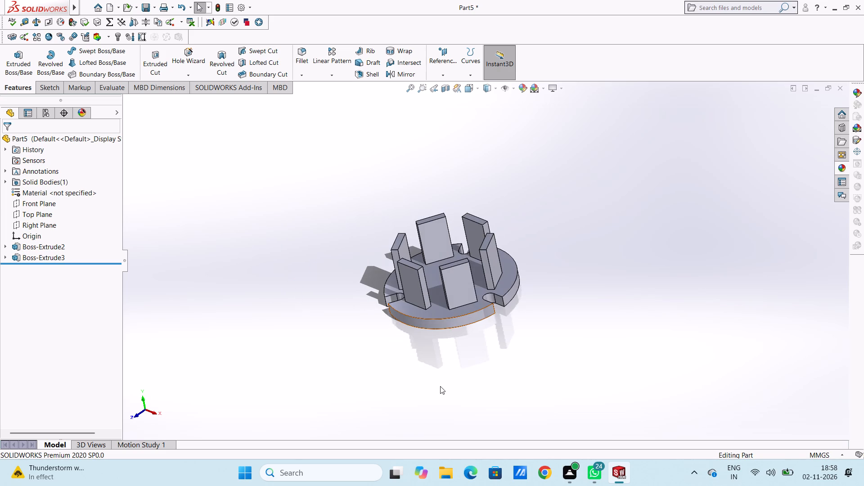
pyautogui.moveTo(440, 386); pyautogui.dragTo(467, 352, button='middle')
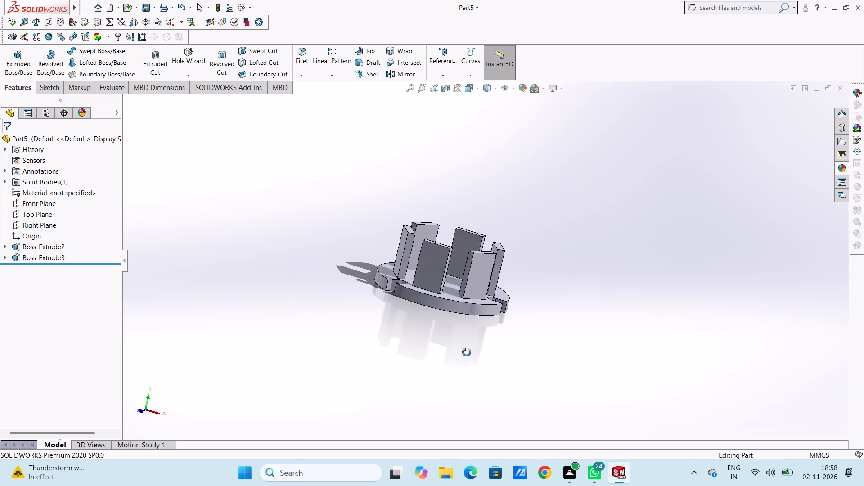
pyautogui.moveTo(467, 352); pyautogui.dragTo(471, 431, button='middle')
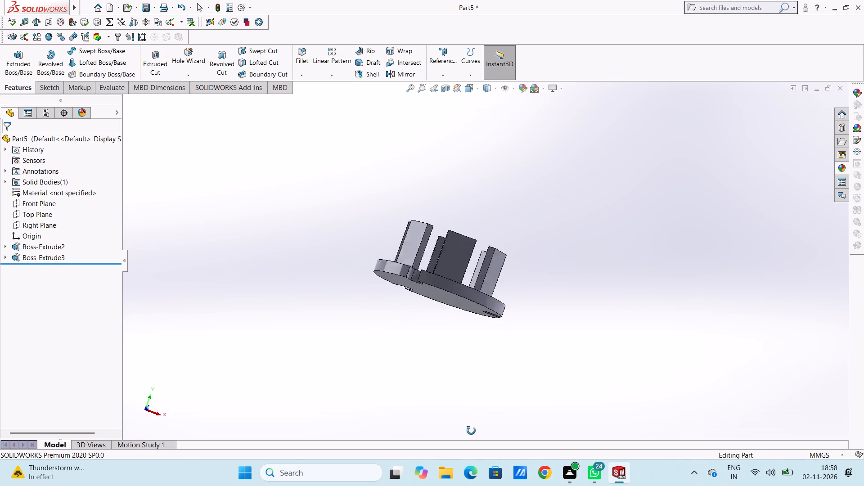
pyautogui.moveTo(471, 431); pyautogui.dragTo(467, 436, button='middle')
pyautogui.moveTo(351, 248); pyautogui.dragTo(333, 298, button='middle')
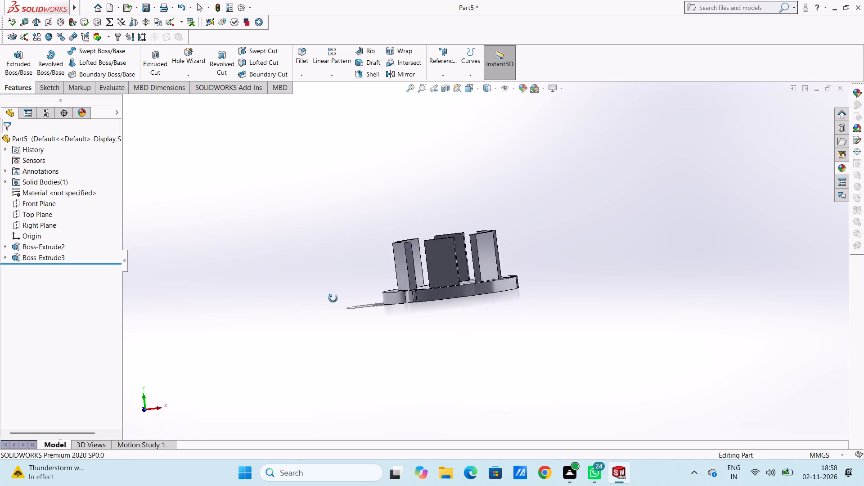
pyautogui.moveTo(333, 298); pyautogui.dragTo(347, 327, button='middle')
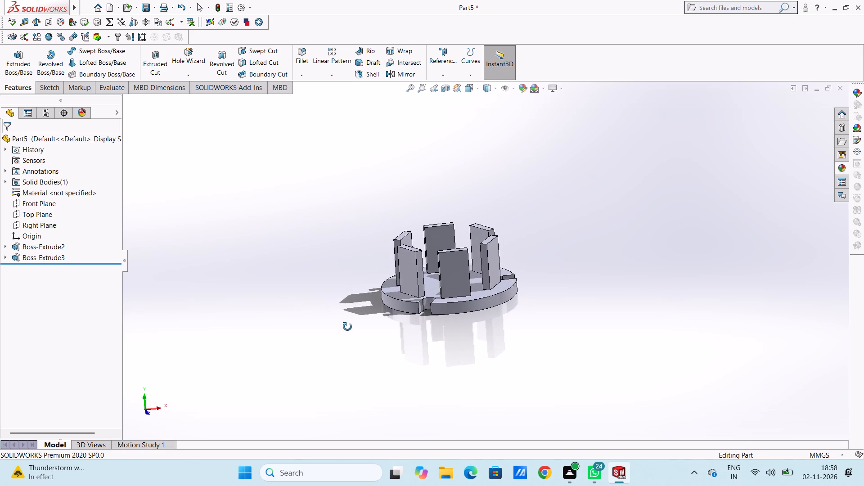
pyautogui.moveTo(347, 327); pyautogui.dragTo(350, 328, button='middle')
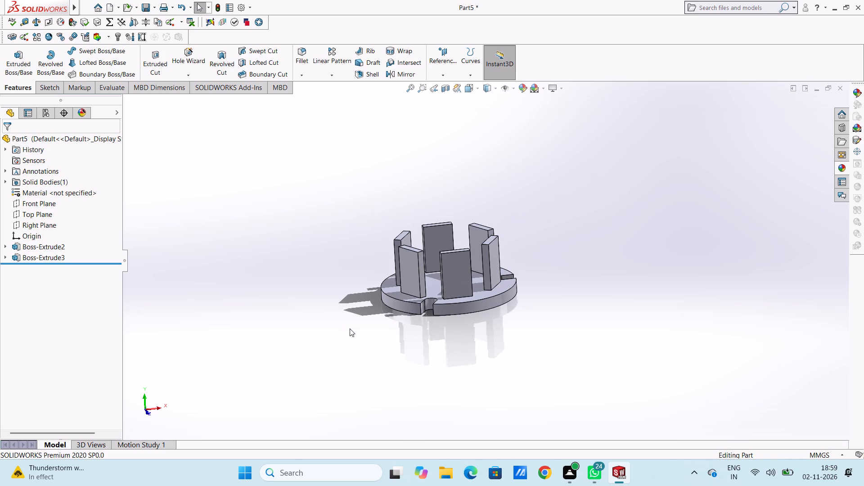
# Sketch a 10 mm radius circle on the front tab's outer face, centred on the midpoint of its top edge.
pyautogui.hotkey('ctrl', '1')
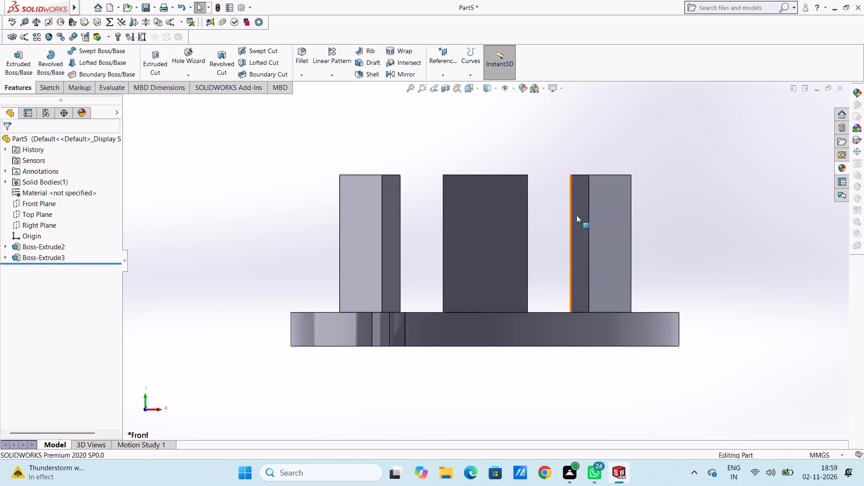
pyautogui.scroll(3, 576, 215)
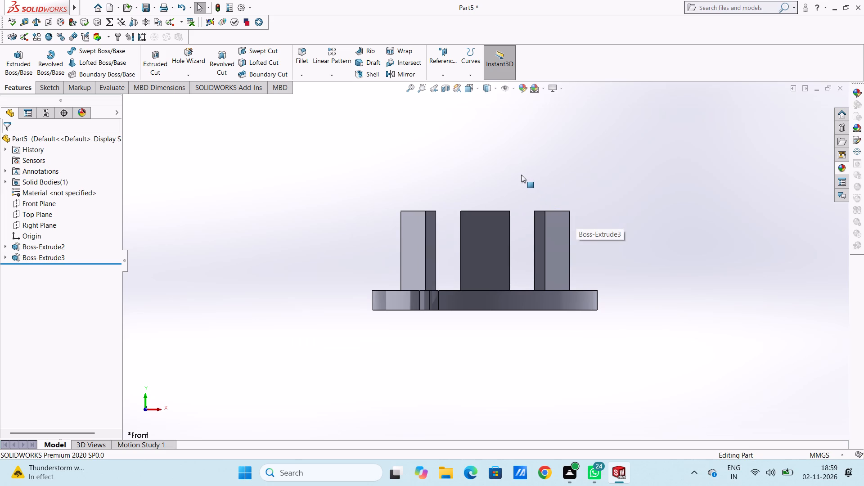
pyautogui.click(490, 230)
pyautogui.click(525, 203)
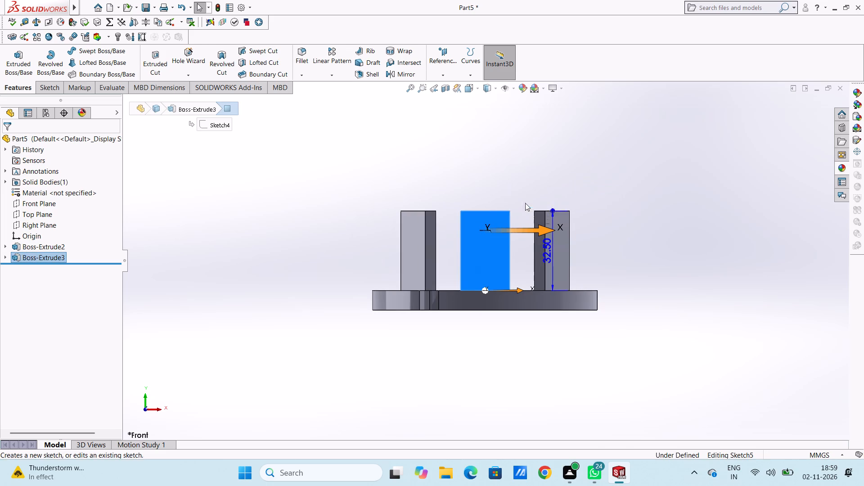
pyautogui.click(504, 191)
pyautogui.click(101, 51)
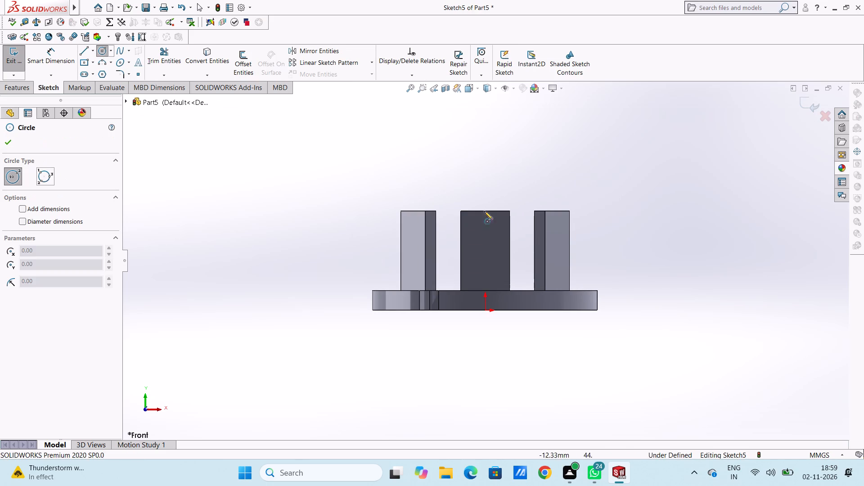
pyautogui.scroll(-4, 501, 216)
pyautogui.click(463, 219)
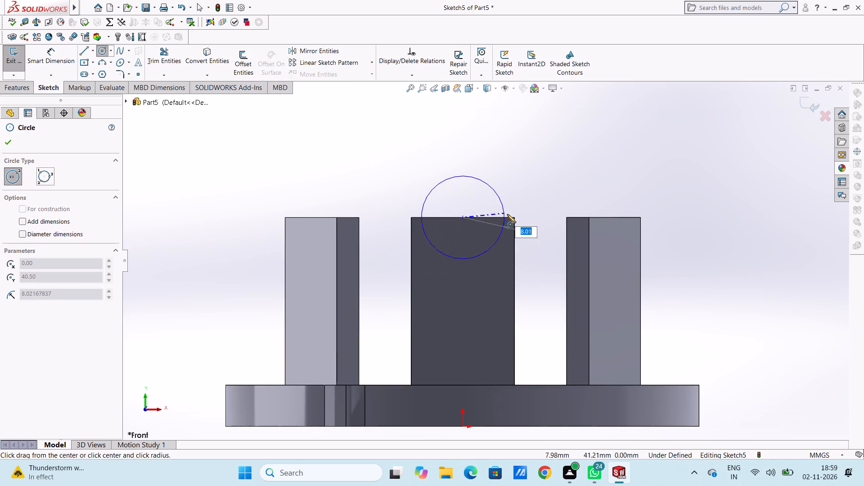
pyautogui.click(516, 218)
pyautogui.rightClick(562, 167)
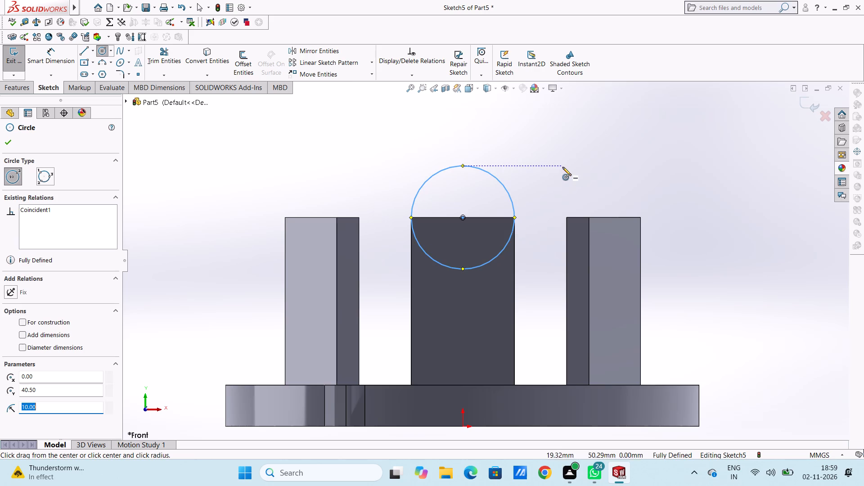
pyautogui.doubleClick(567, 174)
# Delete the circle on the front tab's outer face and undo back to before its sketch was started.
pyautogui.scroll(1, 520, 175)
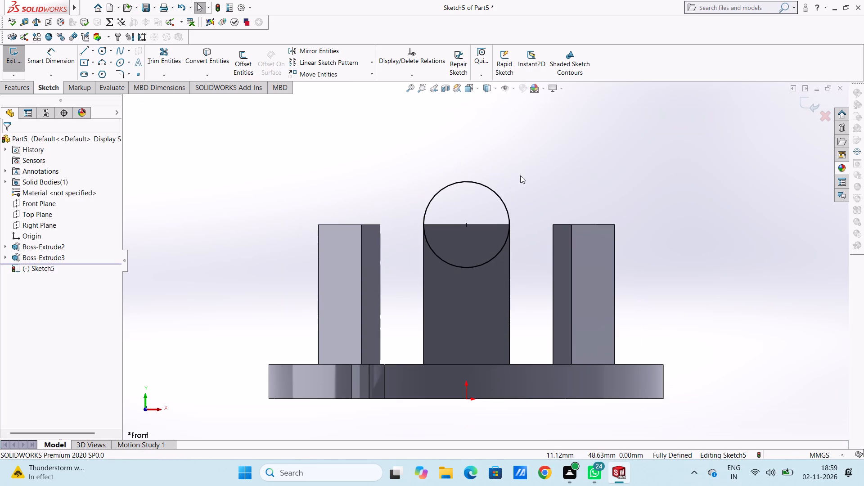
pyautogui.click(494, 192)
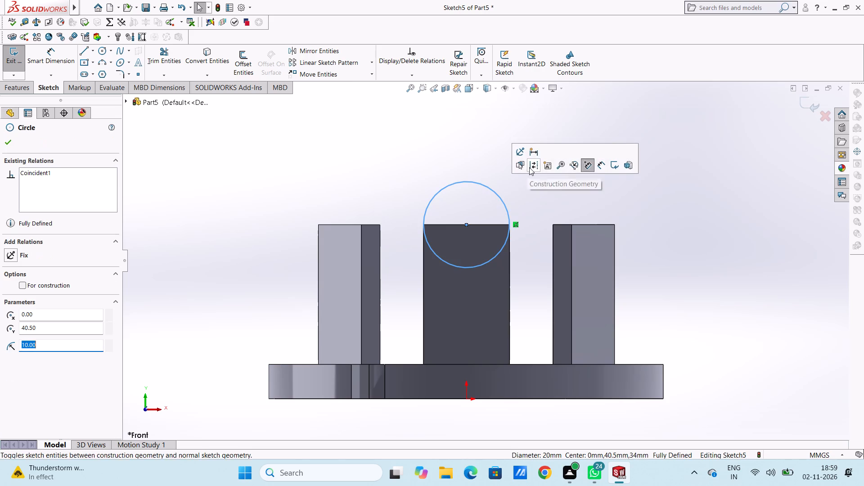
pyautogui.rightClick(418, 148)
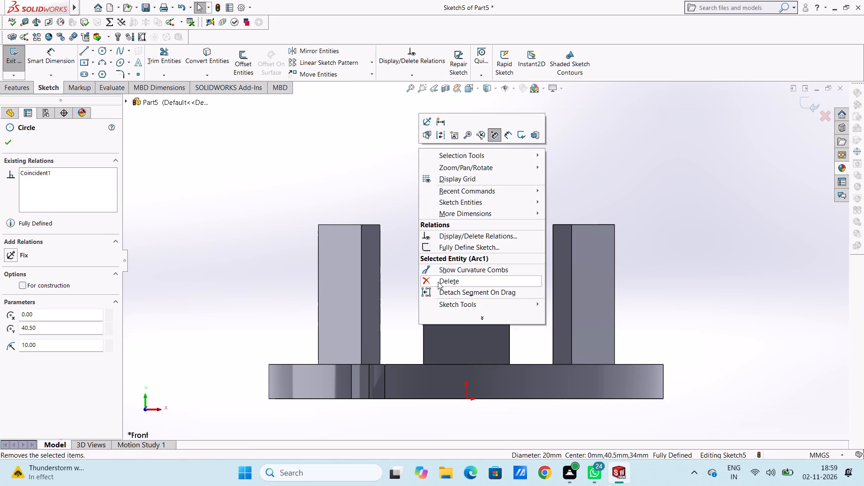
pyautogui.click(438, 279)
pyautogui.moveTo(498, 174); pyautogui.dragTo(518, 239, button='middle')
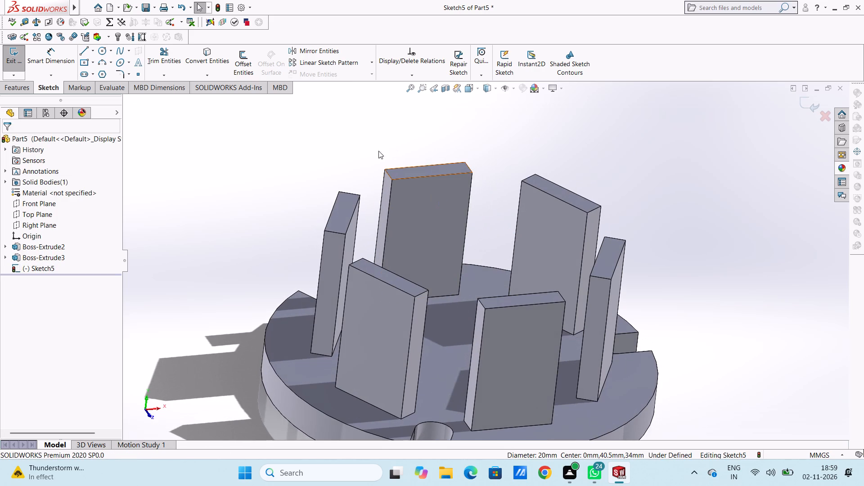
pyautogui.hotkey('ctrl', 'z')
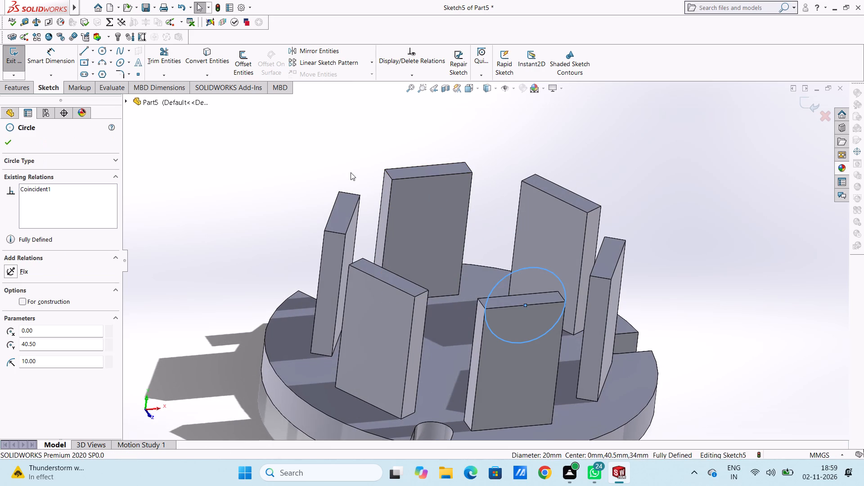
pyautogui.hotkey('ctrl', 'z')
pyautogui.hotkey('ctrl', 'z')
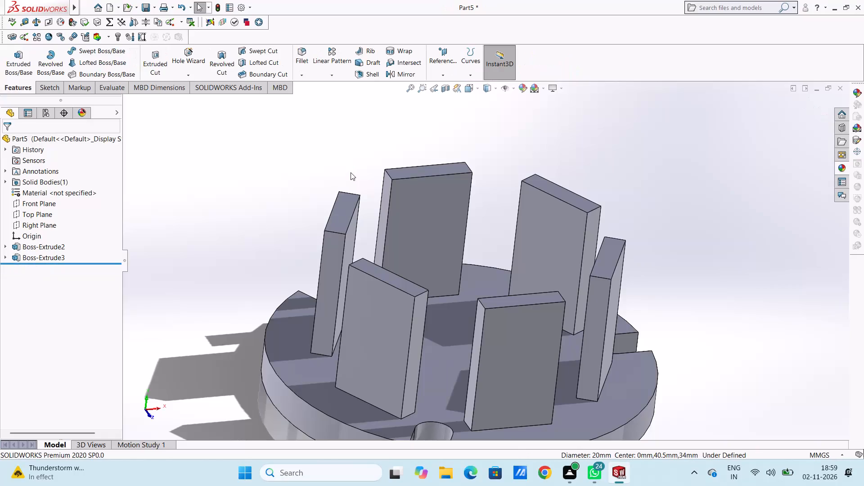
# Sketch a 10 mm radius circle on the front tab's inner face, centred on its top edge midpoint and reaching the corner.
pyautogui.moveTo(336, 168); pyautogui.dragTo(400, 241, button='middle')
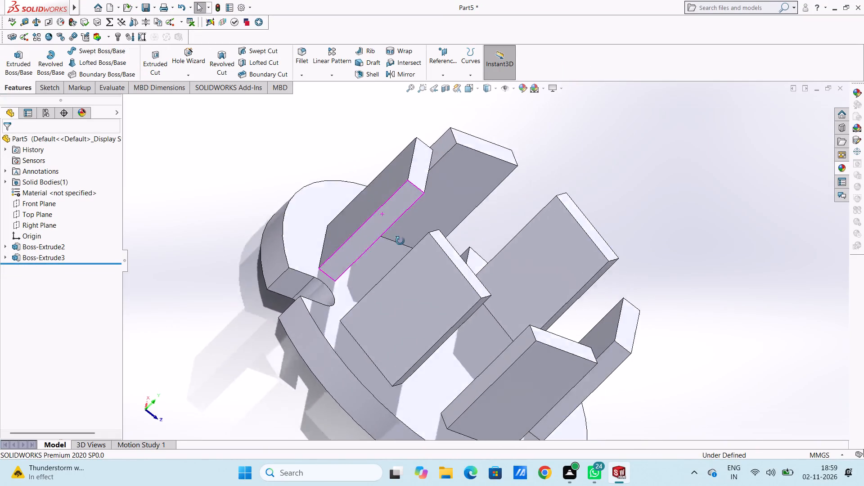
pyautogui.moveTo(400, 241); pyautogui.dragTo(409, 285, button='middle')
pyautogui.click(554, 288)
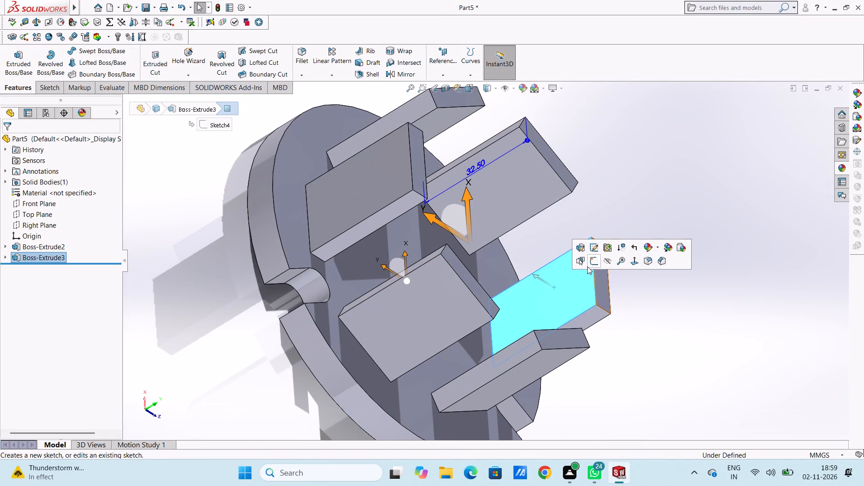
pyautogui.click(591, 264)
pyautogui.click(662, 303)
pyautogui.moveTo(660, 300); pyautogui.dragTo(563, 217, button='middle')
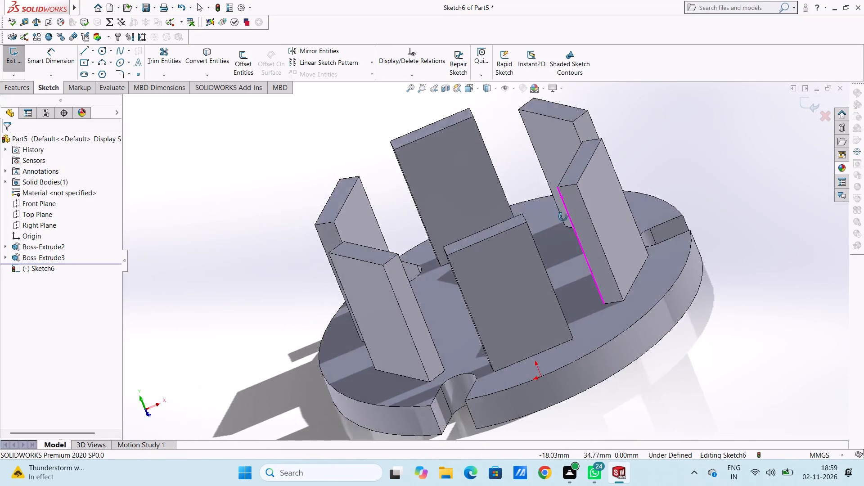
pyautogui.moveTo(563, 217); pyautogui.dragTo(573, 182, button='middle')
pyautogui.moveTo(594, 283); pyautogui.dragTo(572, 280, button='middle')
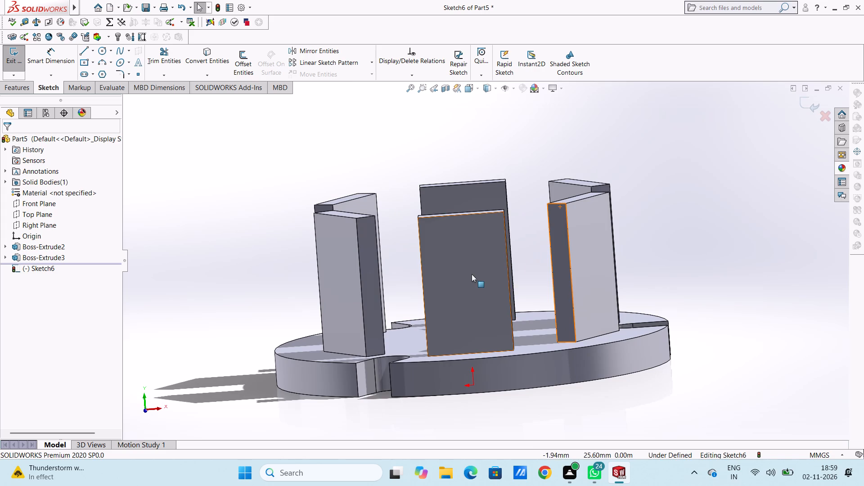
pyautogui.click(102, 52)
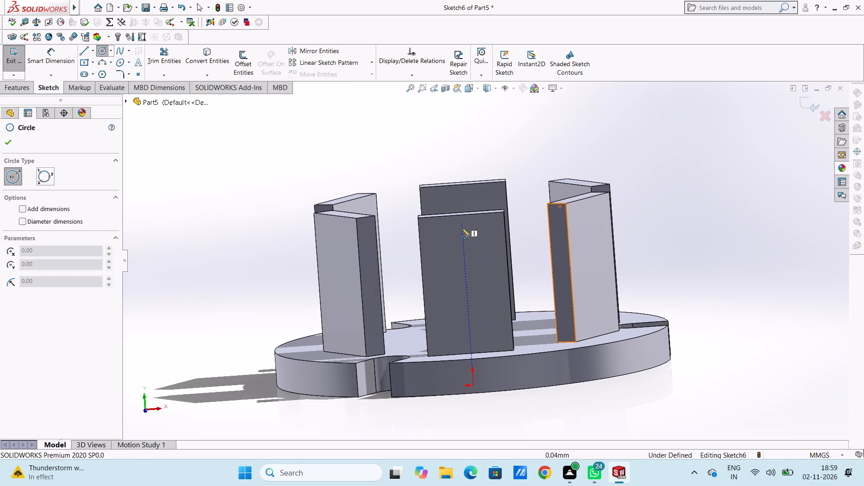
pyautogui.moveTo(475, 247); pyautogui.dragTo(475, 234, button='middle')
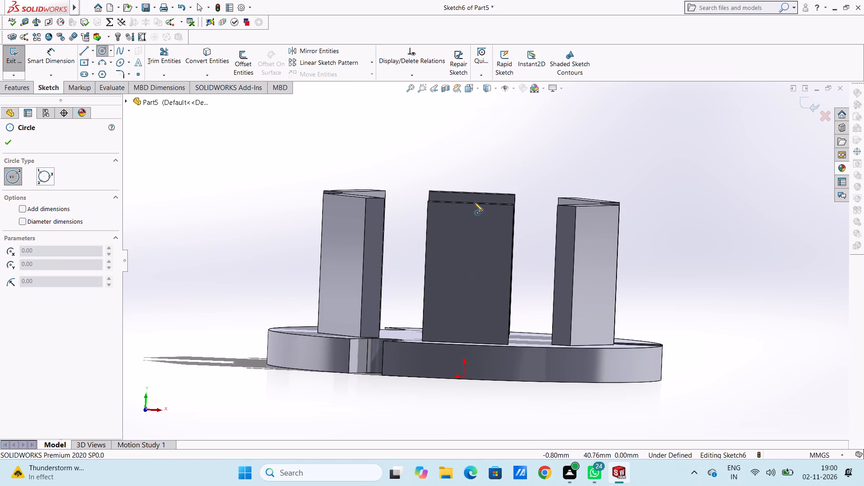
pyautogui.hotkey('ctrl', '1')
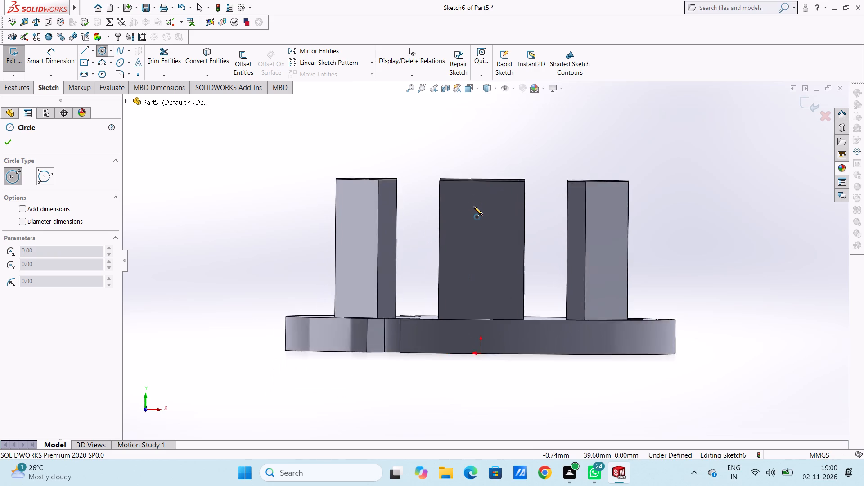
pyautogui.scroll(-5, 482, 164)
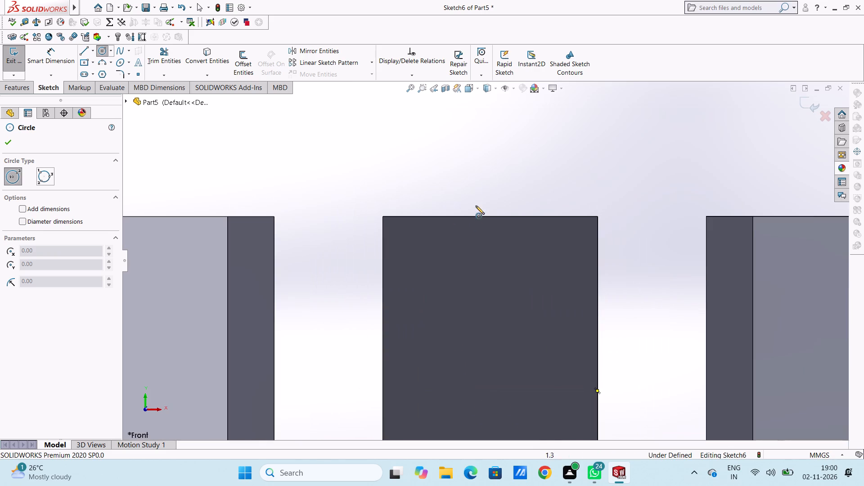
pyautogui.click(491, 218)
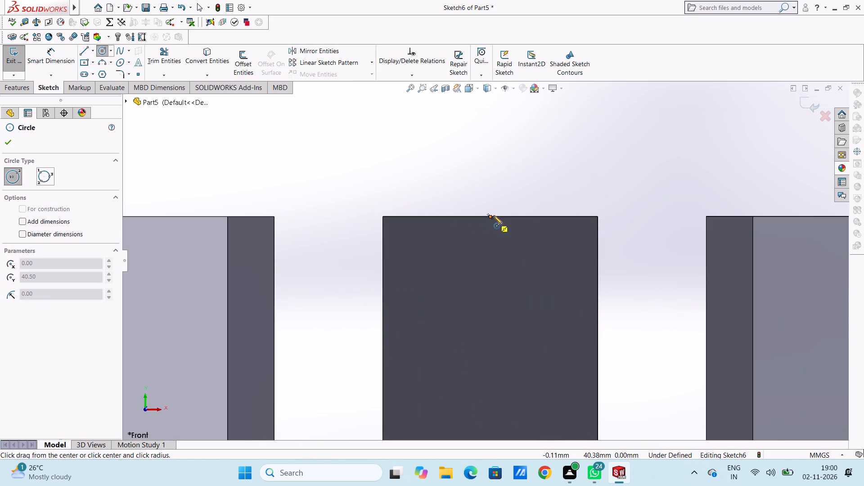
pyautogui.click(598, 216)
pyautogui.rightClick(637, 154)
pyautogui.doubleClick(641, 162)
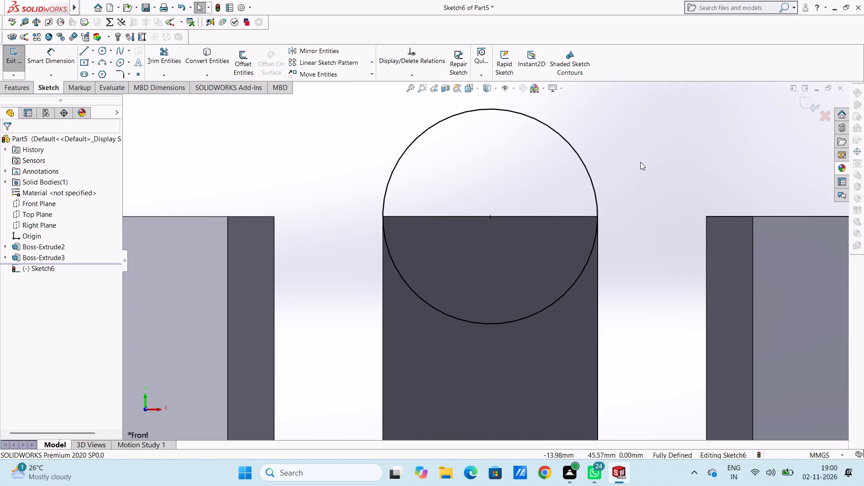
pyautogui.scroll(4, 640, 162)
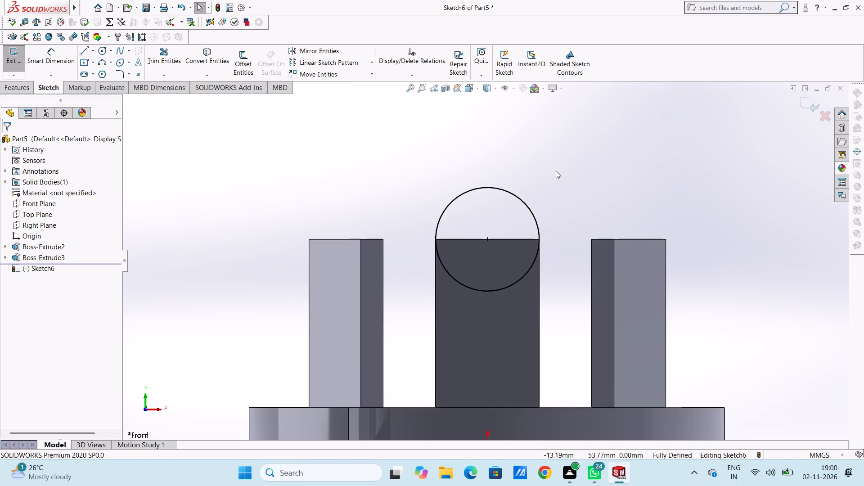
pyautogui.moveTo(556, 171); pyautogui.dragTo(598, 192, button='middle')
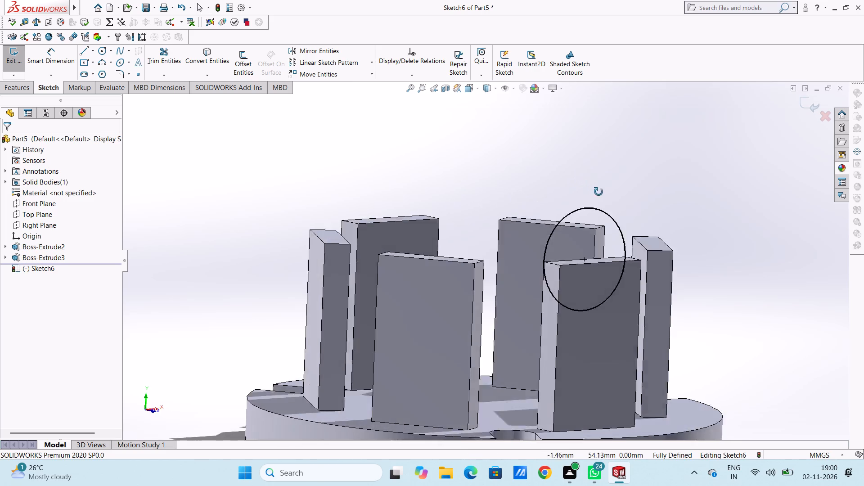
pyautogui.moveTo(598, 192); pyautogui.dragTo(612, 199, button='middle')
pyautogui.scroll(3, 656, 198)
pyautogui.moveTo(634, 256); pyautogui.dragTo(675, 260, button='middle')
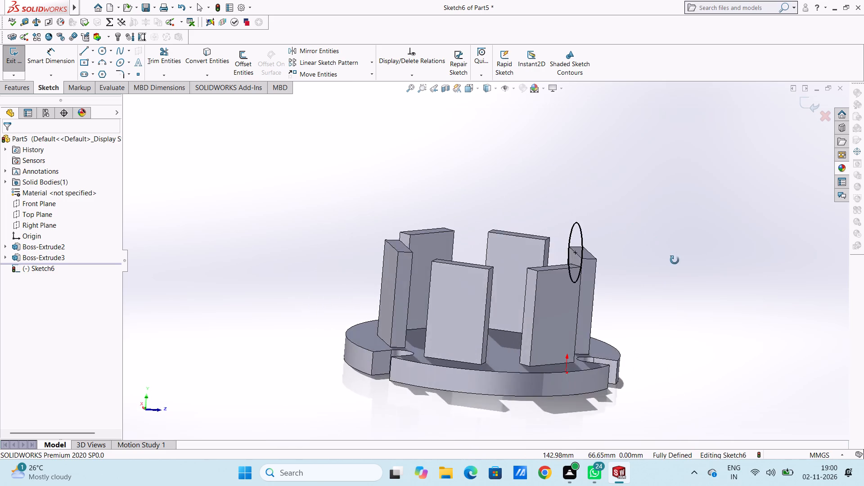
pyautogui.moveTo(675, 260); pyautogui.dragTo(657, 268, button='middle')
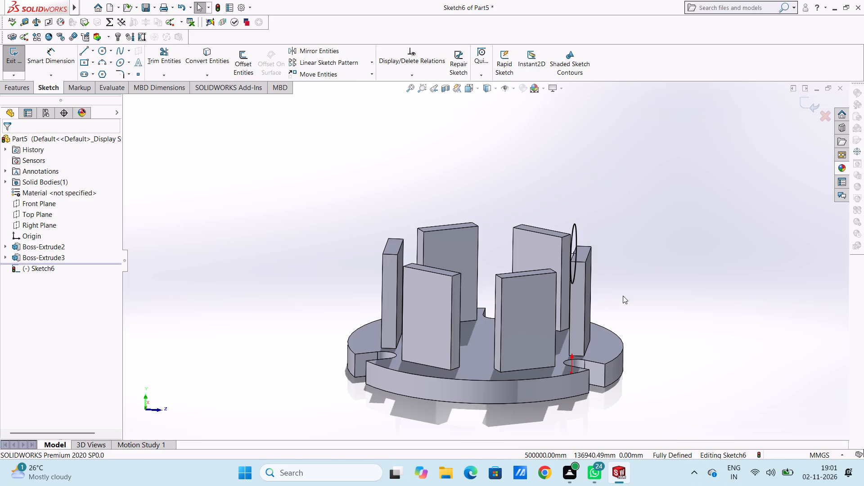
# Extrude the 10 mm radius circle 11 mm outward from the tab's inner face, merged with the body.
pyautogui.moveTo(623, 296); pyautogui.dragTo(626, 301, button='middle')
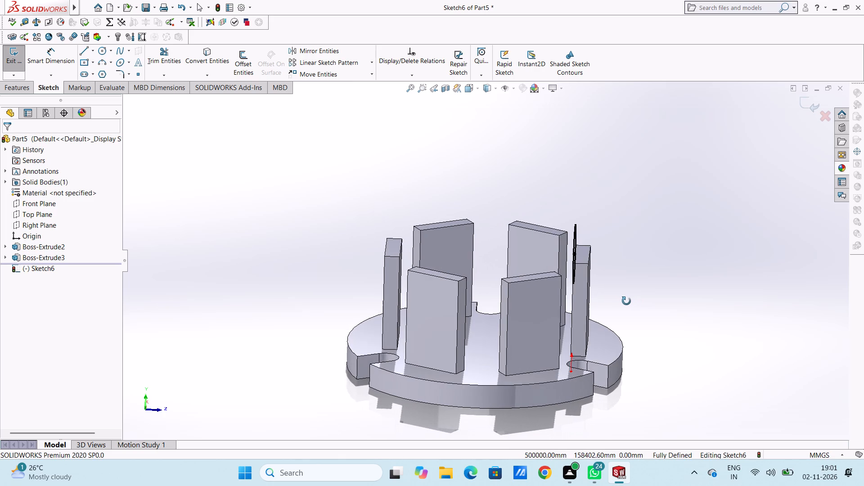
pyautogui.moveTo(626, 301); pyautogui.dragTo(620, 302, button='middle')
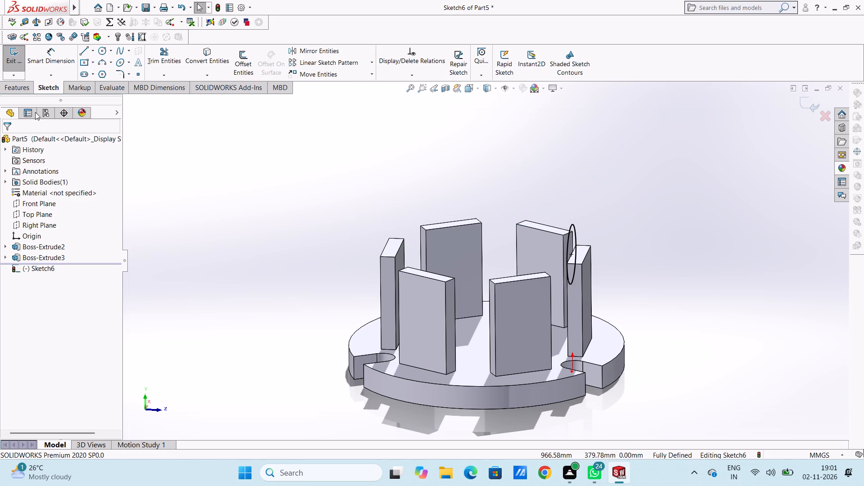
pyautogui.click(11, 86)
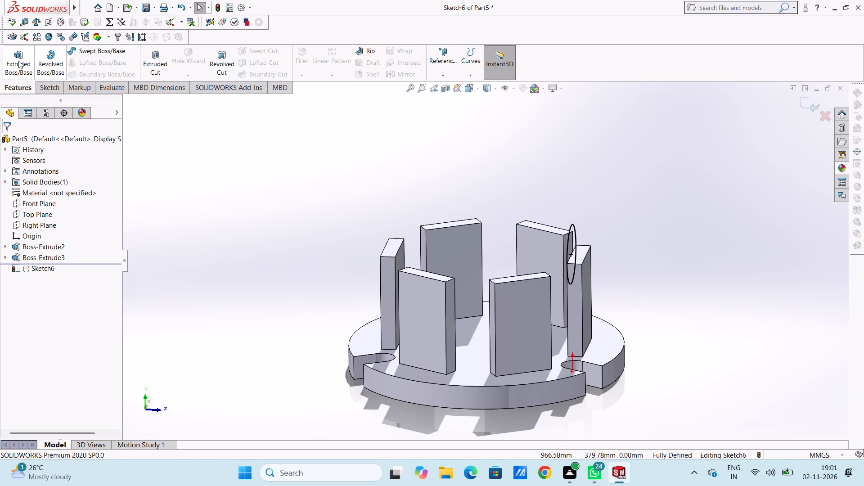
pyautogui.click(18, 60)
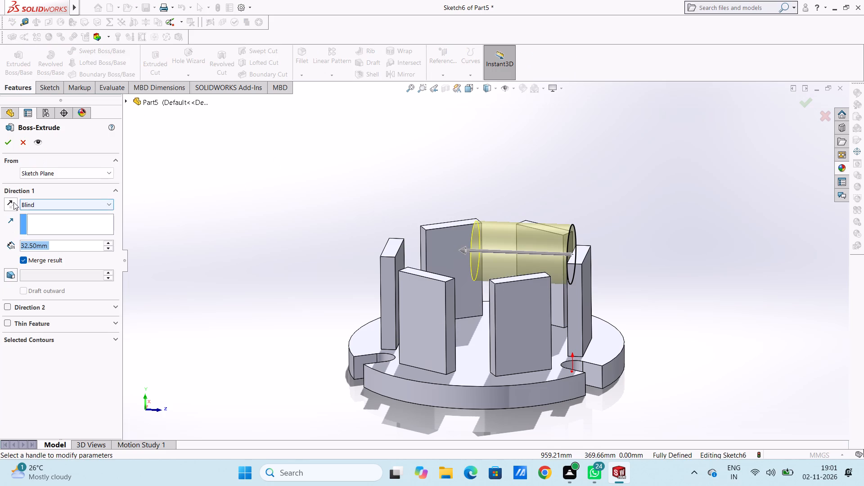
pyautogui.click(13, 202)
pyautogui.click(66, 247)
pyautogui.doubleClick(66, 247)
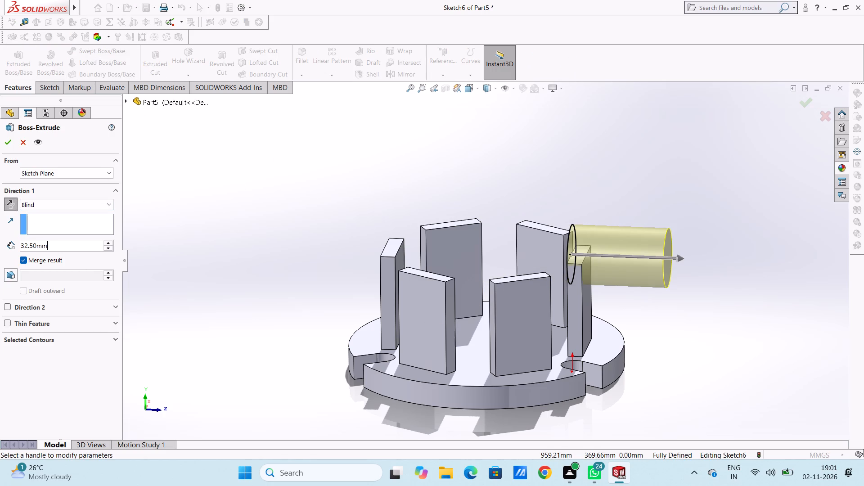
pyautogui.click(66, 247)
pyautogui.click(66, 247)
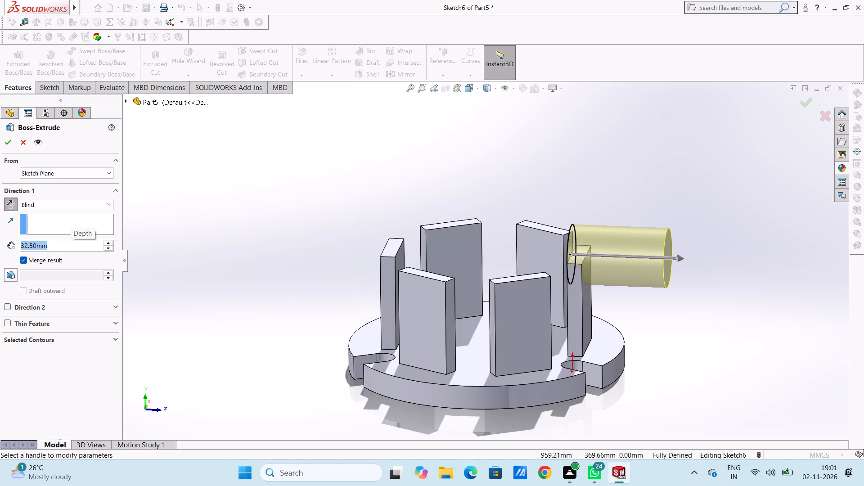
pyautogui.press('5')
pyautogui.press('Return')
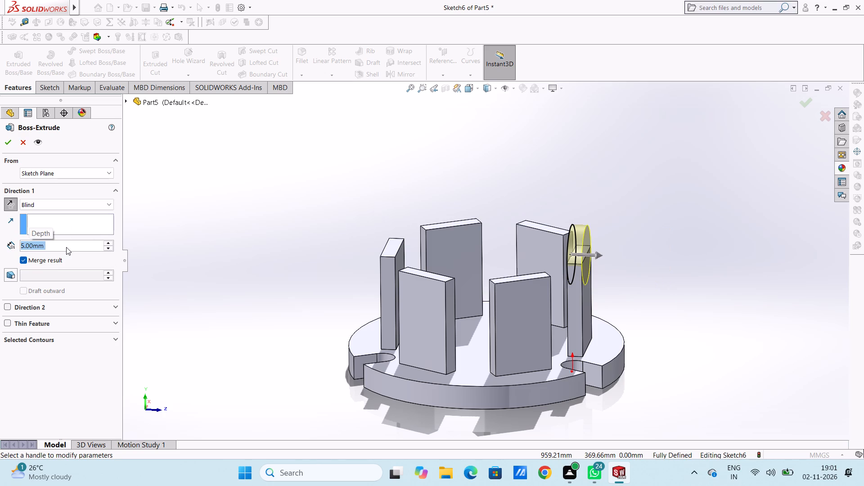
pyautogui.write('11')
pyautogui.press('Return')
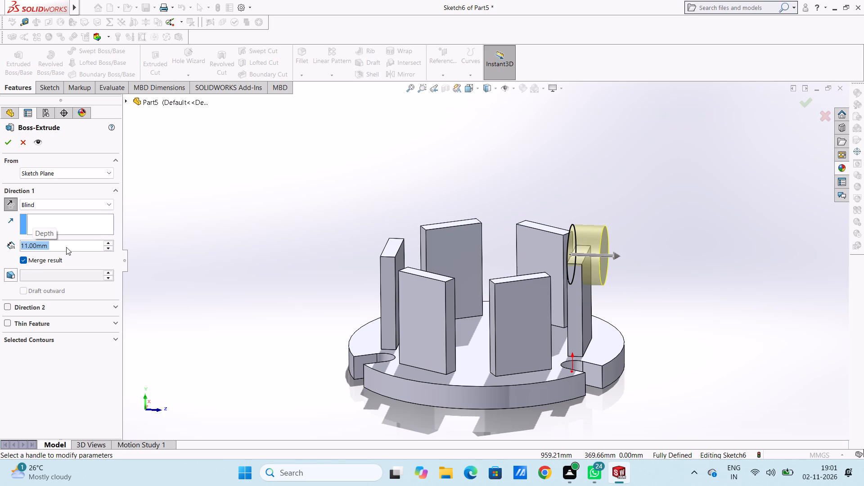
pyautogui.click(7, 142)
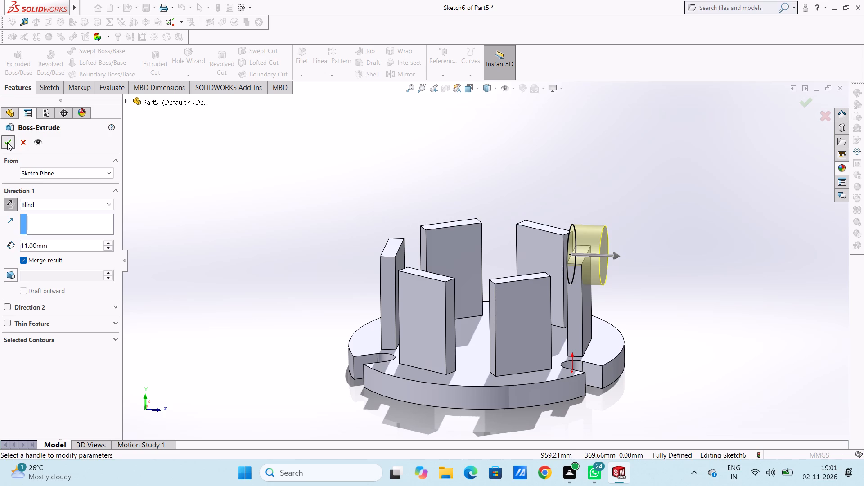
pyautogui.click(242, 222)
# Reuse the same circle sketch to extrude an 11 mm round boss outward, starting from the diametrically opposite tab's inner face.
pyautogui.moveTo(243, 224); pyautogui.dragTo(194, 239, button='middle')
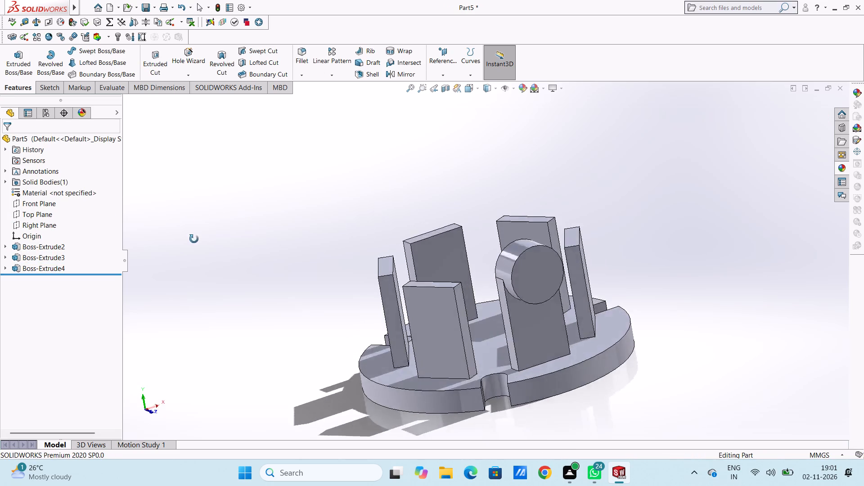
pyautogui.moveTo(194, 239); pyautogui.dragTo(295, 288, button='middle')
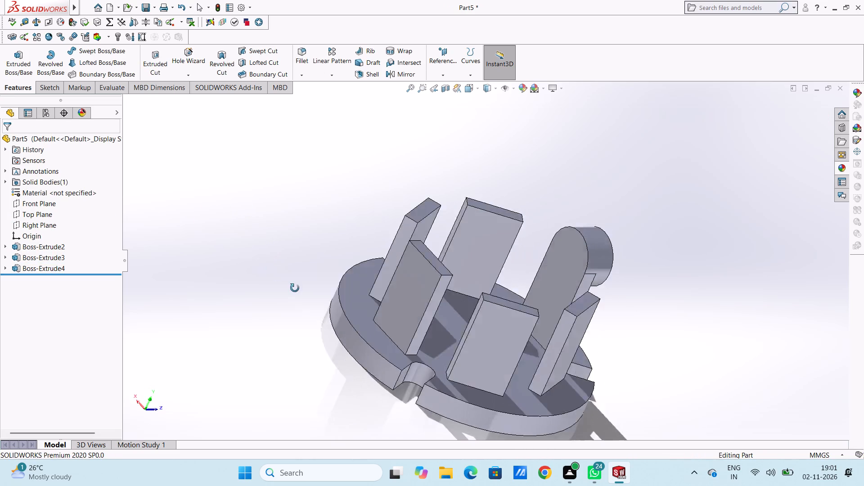
pyautogui.moveTo(295, 288); pyautogui.dragTo(237, 260, button='middle')
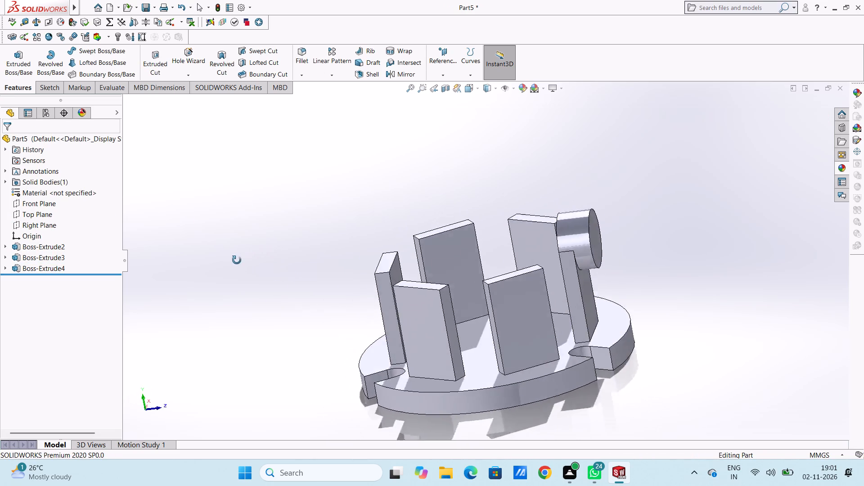
pyautogui.moveTo(237, 260); pyautogui.dragTo(261, 336, button='middle')
pyautogui.moveTo(249, 312); pyautogui.dragTo(253, 315, button='middle')
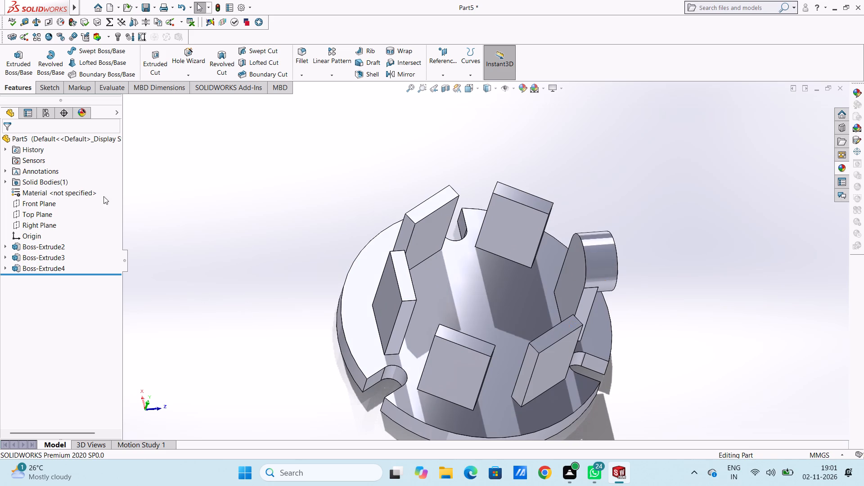
pyautogui.click(3, 271)
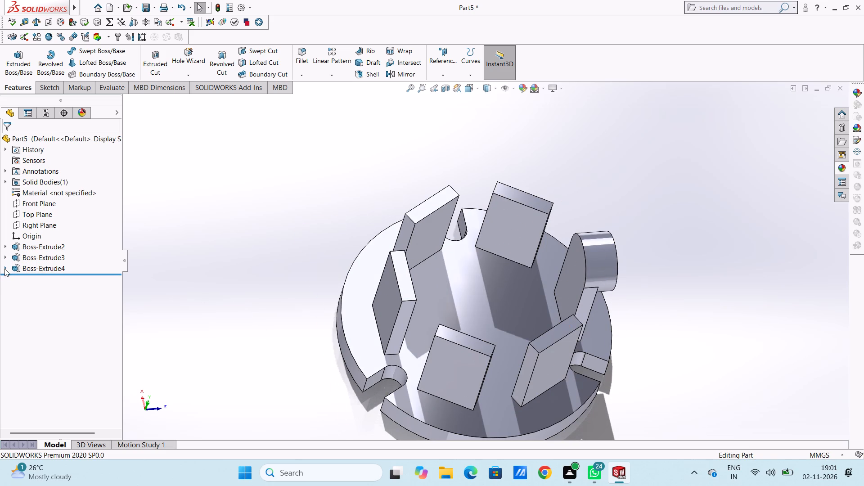
pyautogui.click(4, 269)
pyautogui.click(55, 281)
pyautogui.moveTo(324, 255); pyautogui.dragTo(309, 261, button='middle')
pyautogui.click(17, 65)
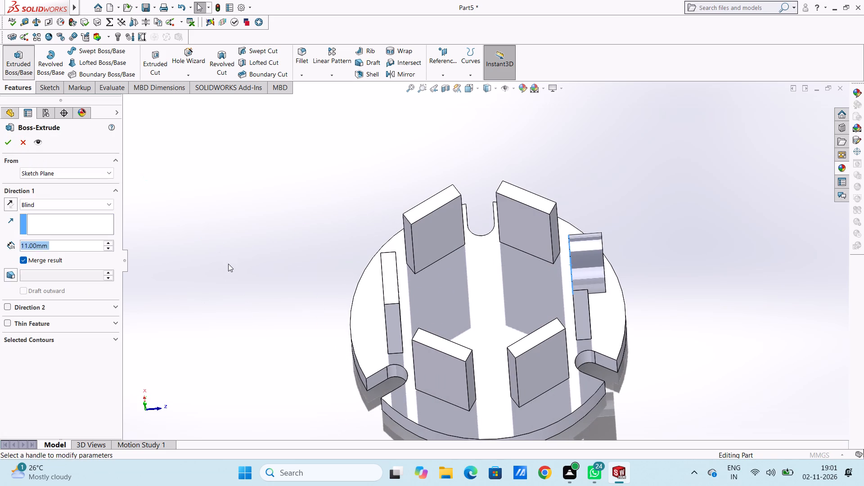
pyautogui.moveTo(228, 264); pyautogui.dragTo(208, 267, button='middle')
pyautogui.click(85, 172)
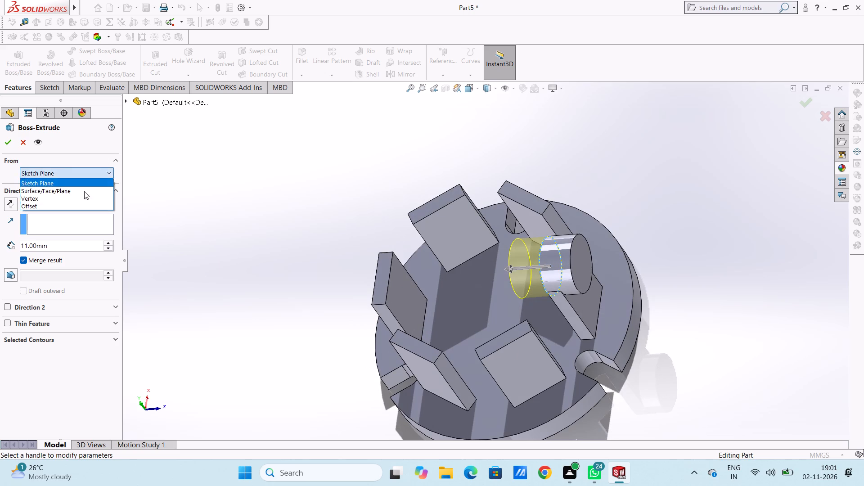
pyautogui.click(81, 188)
pyautogui.click(398, 301)
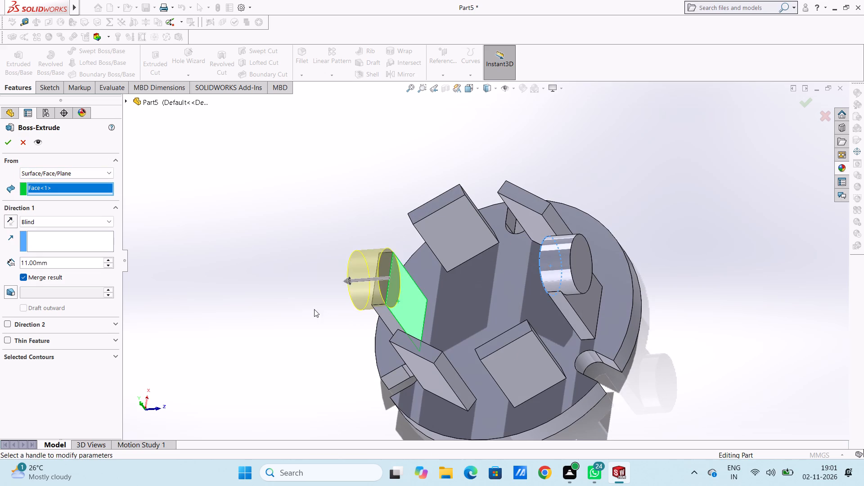
pyautogui.moveTo(234, 310); pyautogui.dragTo(250, 298, button='middle')
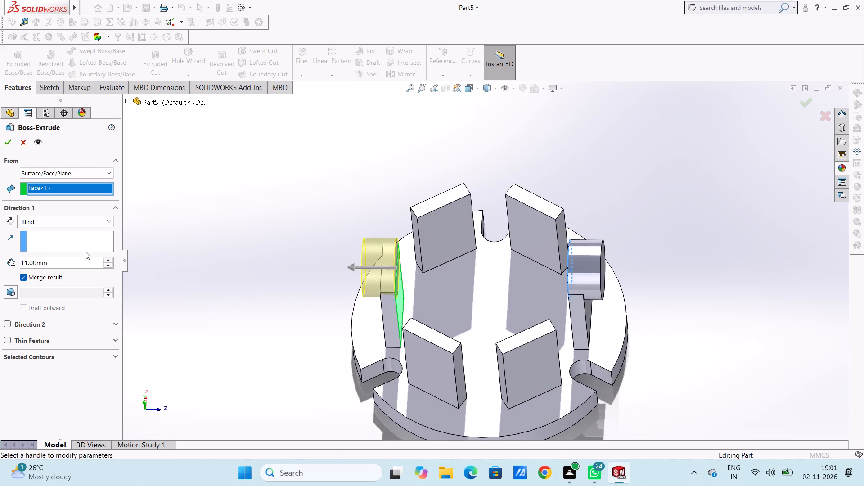
pyautogui.click(8, 145)
pyautogui.click(185, 237)
# Sketch a 10 mm radius circle on the inner face of the tab adjacent to the second round boss, centred on its top edge midpoint.
pyautogui.moveTo(225, 272); pyautogui.dragTo(230, 273, button='middle')
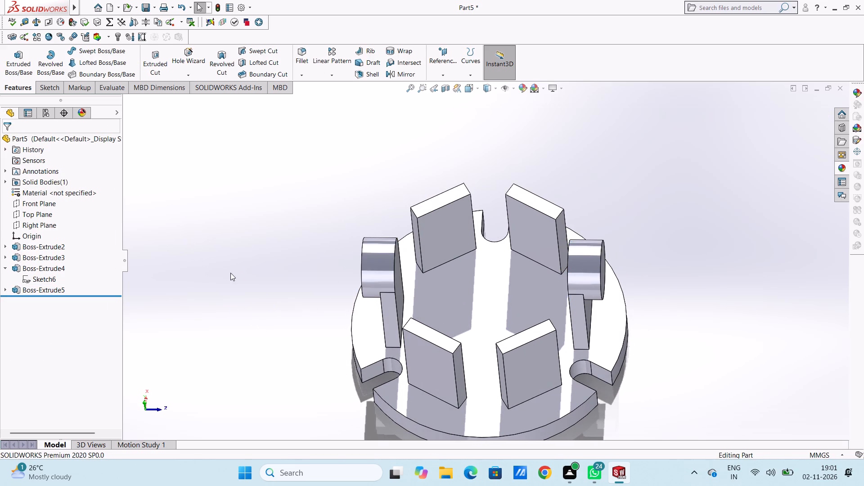
pyautogui.moveTo(230, 273); pyautogui.dragTo(207, 220, button='middle')
pyautogui.moveTo(227, 259); pyautogui.dragTo(255, 224, button='middle')
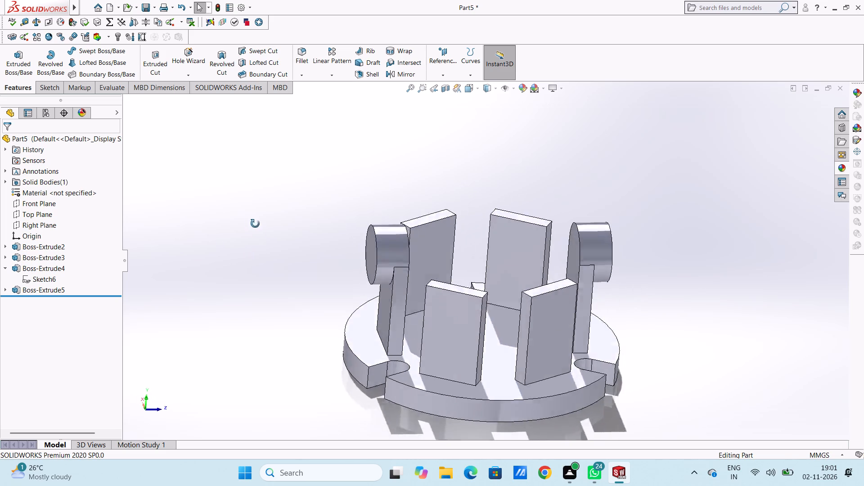
pyautogui.moveTo(255, 224); pyautogui.dragTo(230, 220, button='middle')
pyautogui.moveTo(245, 275); pyautogui.dragTo(252, 274, button='middle')
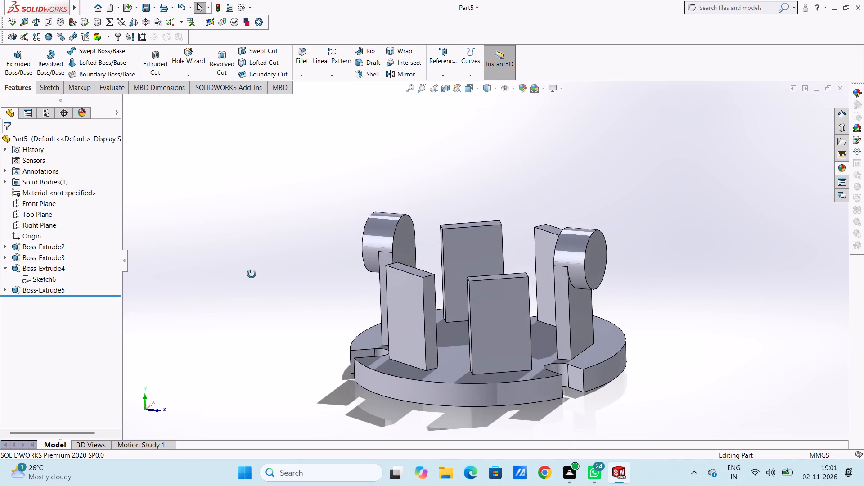
pyautogui.moveTo(252, 274); pyautogui.dragTo(233, 282, button='middle')
pyautogui.moveTo(472, 271); pyautogui.dragTo(483, 270, button='middle')
pyautogui.click(479, 247)
pyautogui.click(518, 221)
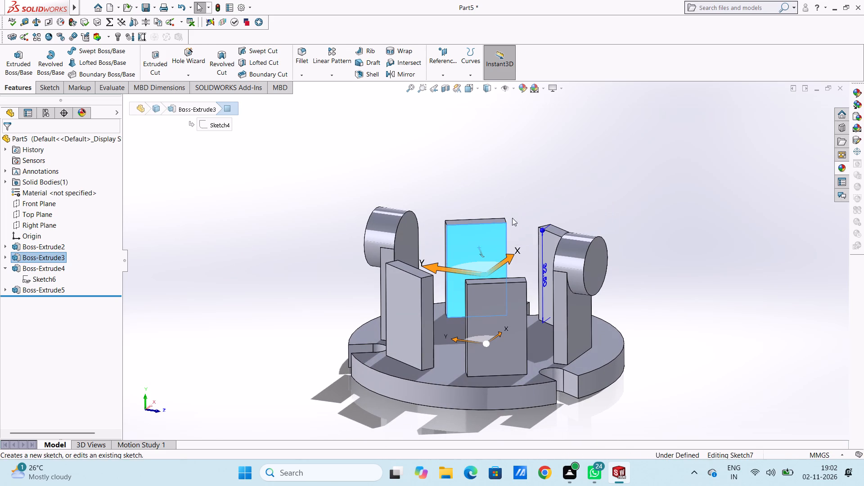
pyautogui.click(494, 196)
pyautogui.moveTo(487, 241); pyautogui.dragTo(480, 232, button='middle')
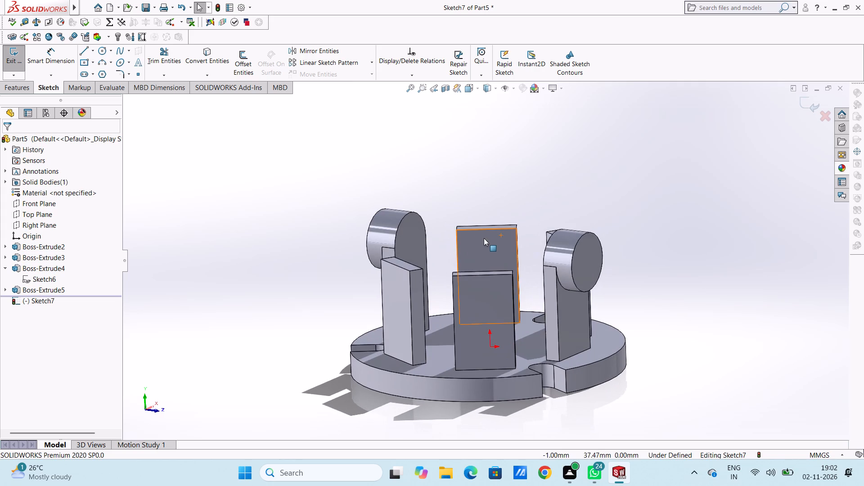
pyautogui.scroll(-3, 485, 247)
pyautogui.click(102, 52)
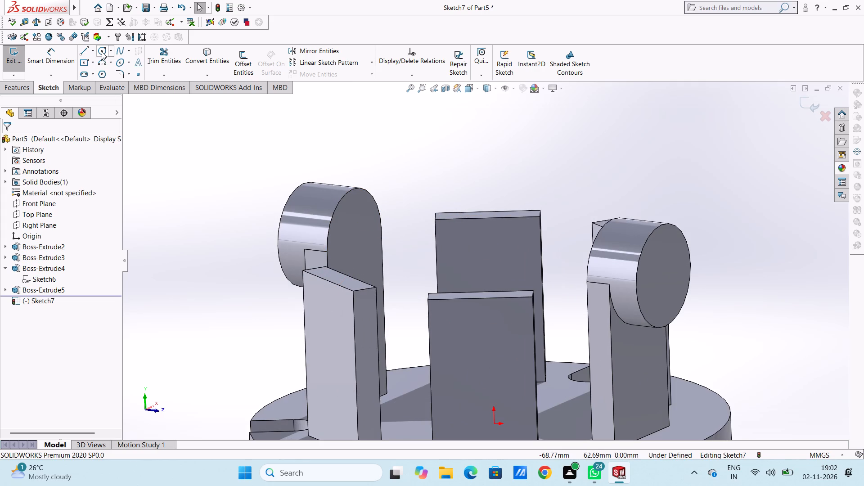
pyautogui.click(487, 219)
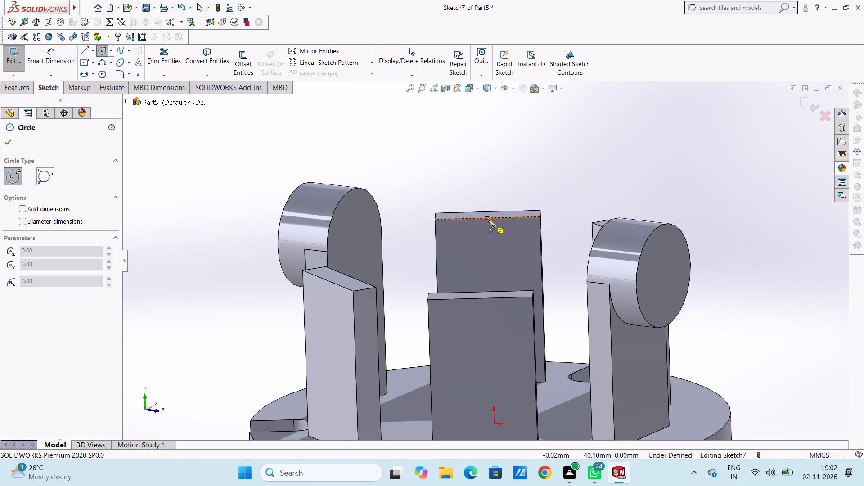
pyautogui.click(540, 219)
pyautogui.rightClick(599, 135)
pyautogui.click(607, 145)
pyautogui.click(577, 153)
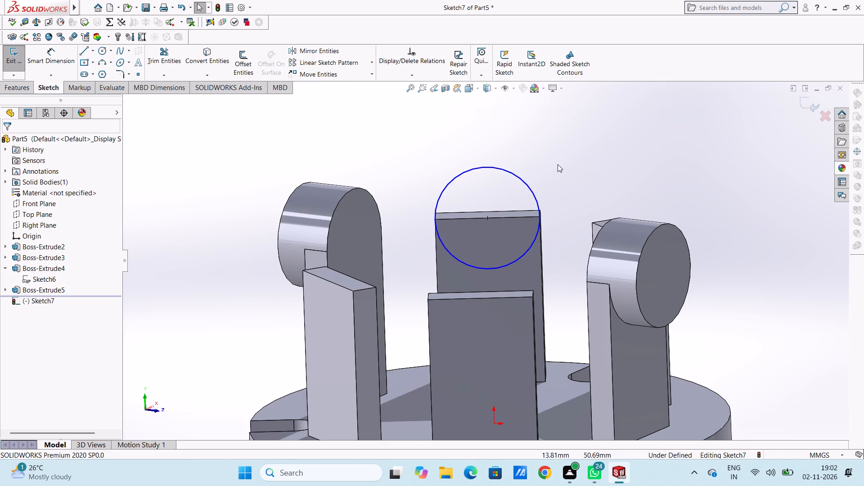
pyautogui.moveTo(554, 175); pyautogui.dragTo(552, 183, button='middle')
# Dimension the new circle's diameter as 20 mm.
pyautogui.click(55, 66)
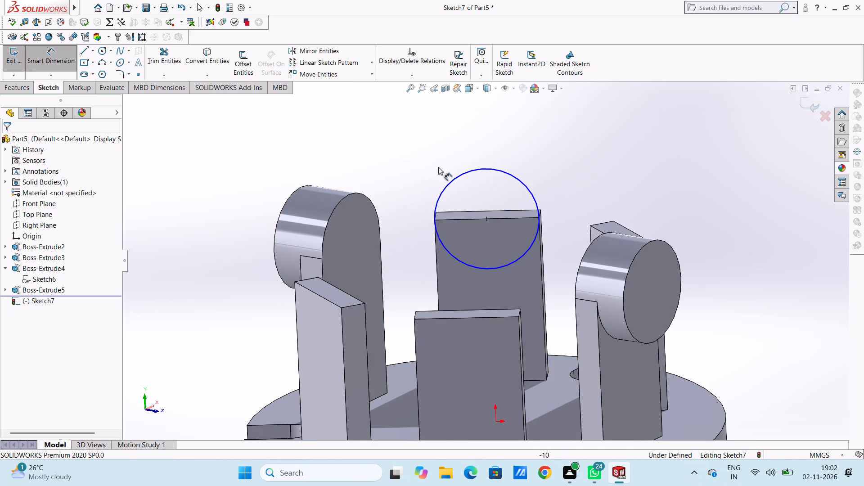
pyautogui.click(457, 176)
pyautogui.click(616, 155)
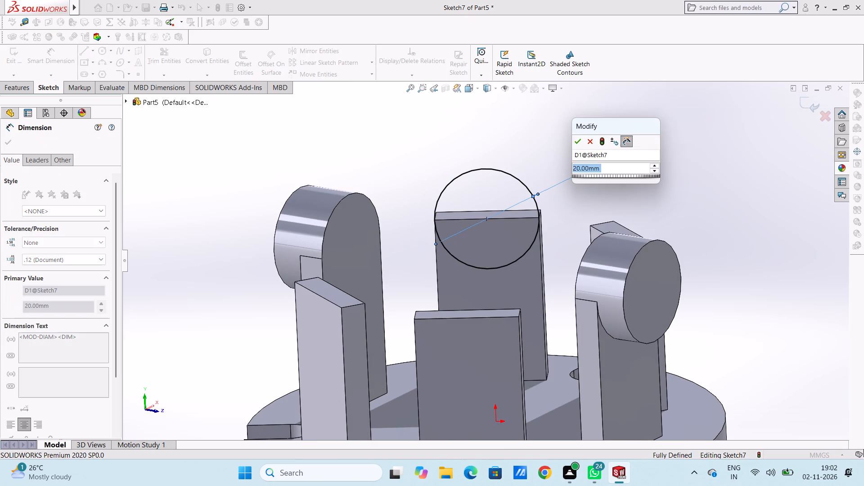
pyautogui.click(577, 140)
pyautogui.click(557, 139)
# Extrude the 20 mm diameter circle 11 mm outward through its tab, reversing the default direction.
pyautogui.moveTo(566, 147); pyautogui.dragTo(591, 170, button='middle')
pyautogui.click(38, 56)
pyautogui.click(21, 85)
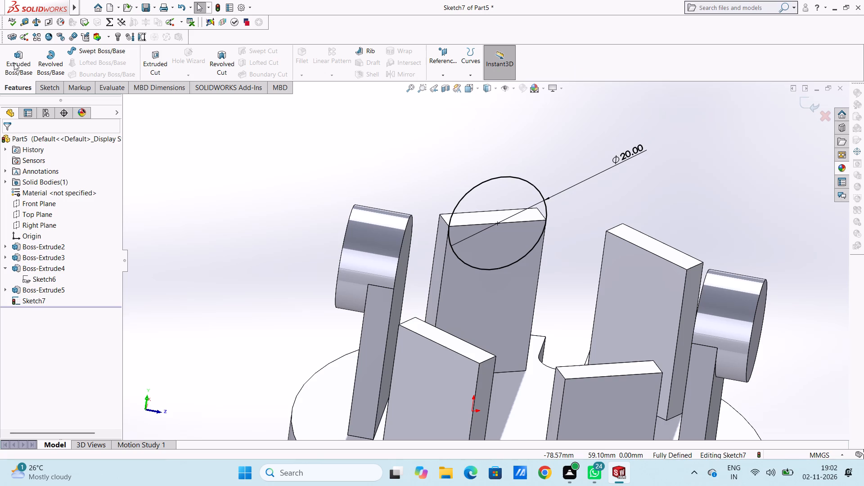
pyautogui.click(18, 63)
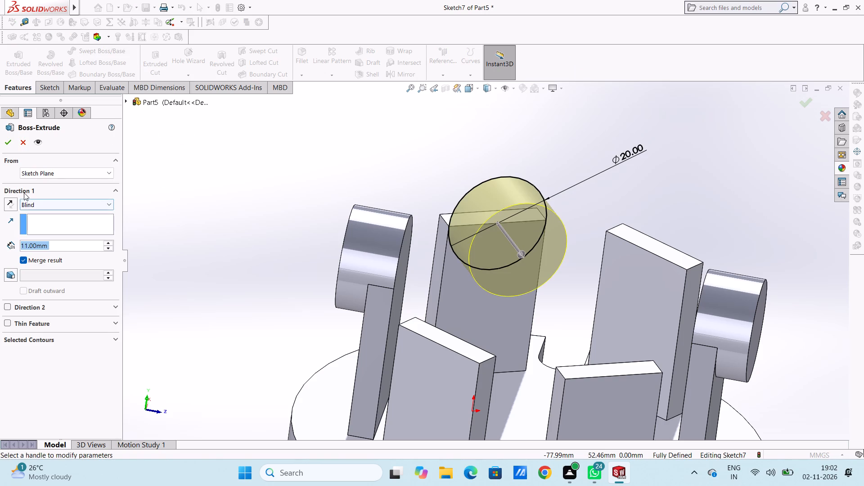
pyautogui.click(12, 202)
pyautogui.click(7, 141)
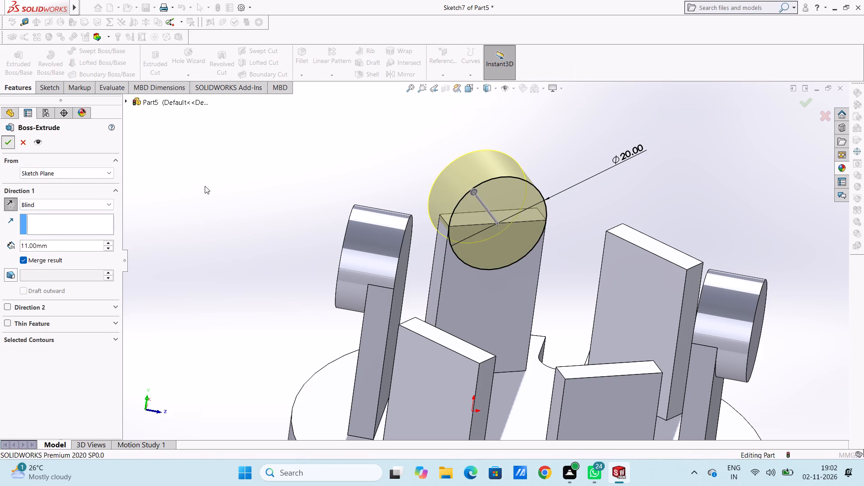
pyautogui.click(205, 186)
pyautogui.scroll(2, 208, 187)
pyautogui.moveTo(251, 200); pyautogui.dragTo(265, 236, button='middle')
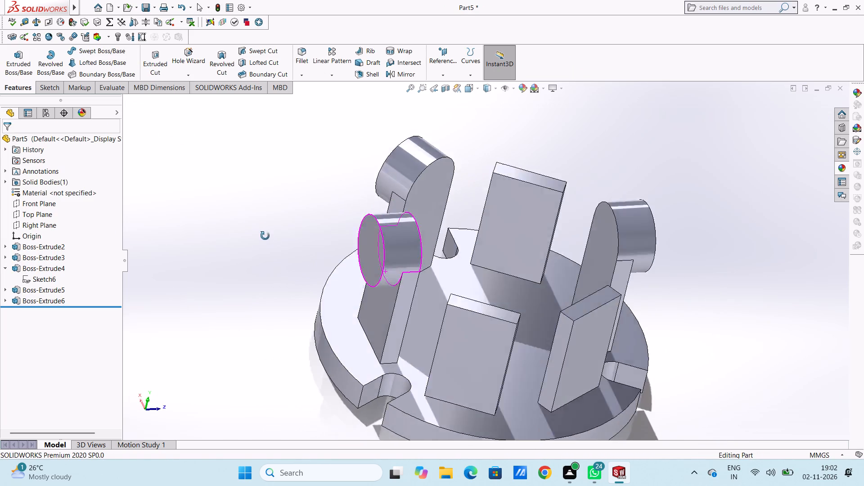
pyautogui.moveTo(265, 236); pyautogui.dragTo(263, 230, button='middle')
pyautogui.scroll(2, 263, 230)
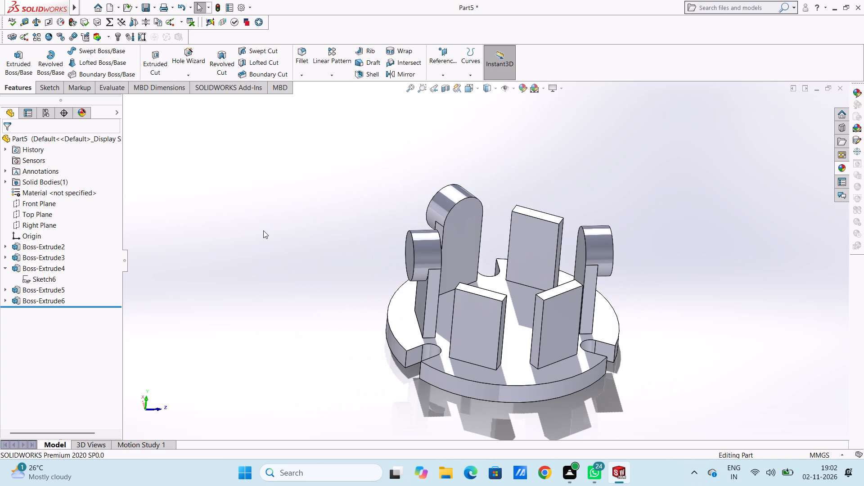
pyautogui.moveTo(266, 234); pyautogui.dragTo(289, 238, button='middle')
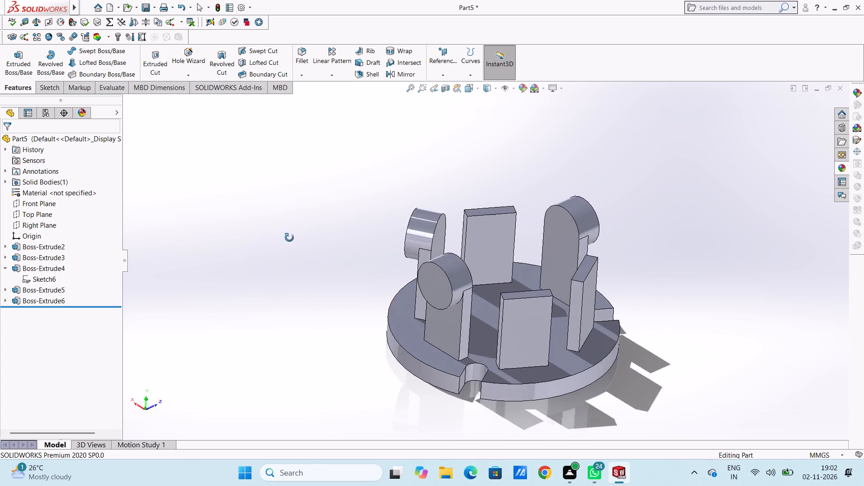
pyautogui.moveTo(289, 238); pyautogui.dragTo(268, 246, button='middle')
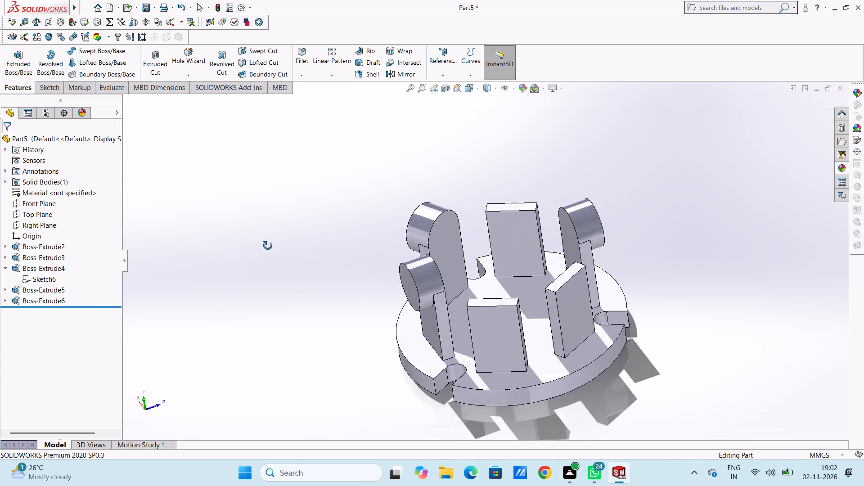
# Reuse the last boss's 20 mm circle sketch to extrude an 11 mm round boss outward, starting from the diametrically opposite tab's inner face.
pyautogui.moveTo(268, 246); pyautogui.dragTo(259, 242, button='middle')
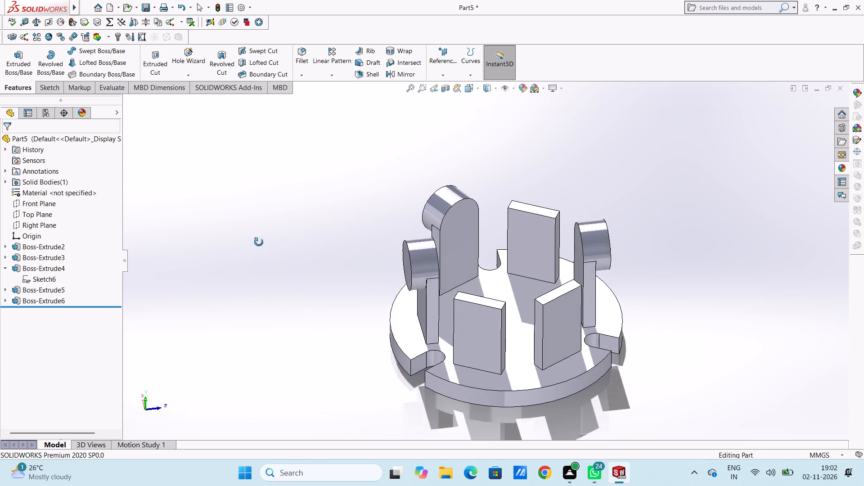
pyautogui.moveTo(259, 242); pyautogui.dragTo(261, 247, button='middle')
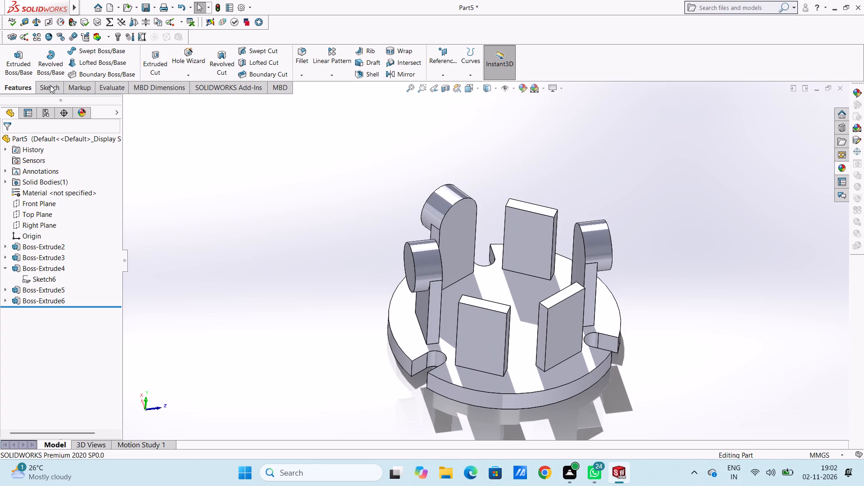
pyautogui.click(4, 298)
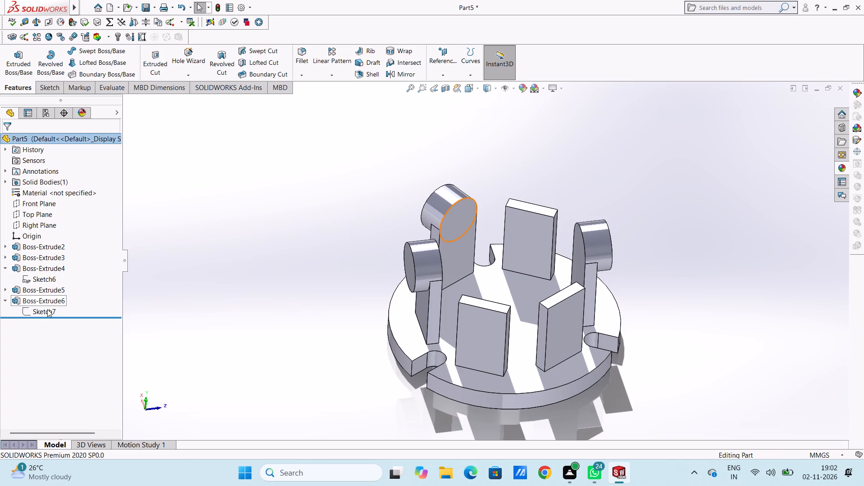
pyautogui.click(48, 310)
pyautogui.click(12, 63)
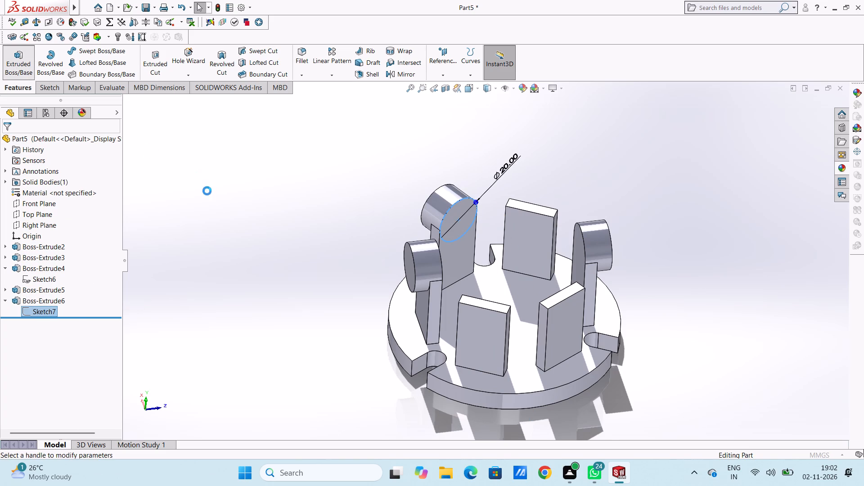
pyautogui.moveTo(207, 191); pyautogui.dragTo(245, 223, button='middle')
pyautogui.click(75, 171)
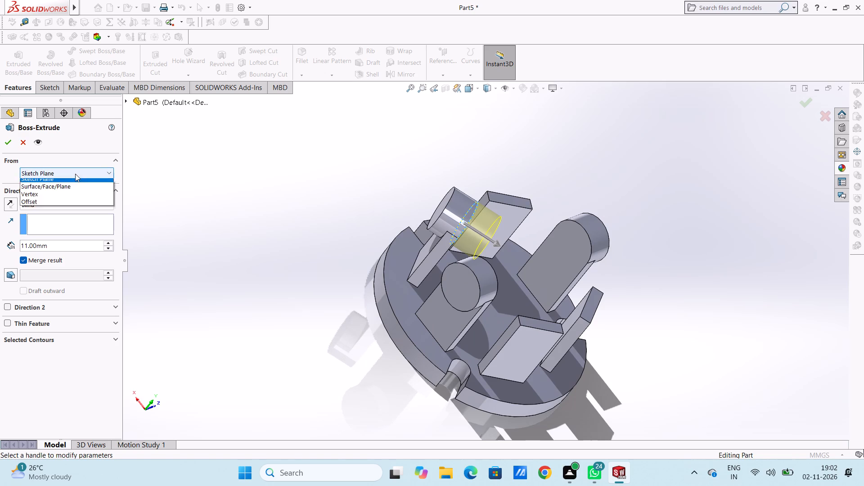
pyautogui.click(67, 191)
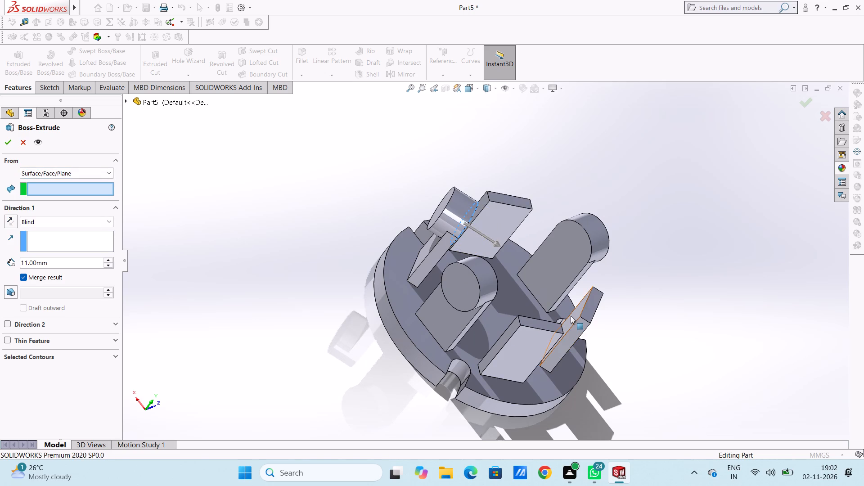
pyautogui.click(571, 316)
pyautogui.click(9, 146)
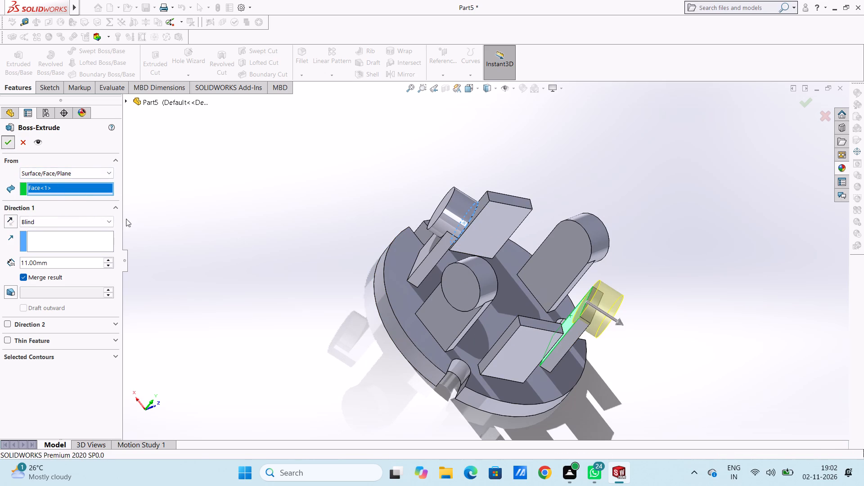
pyautogui.click(237, 280)
# Sketch a 10 mm radius circle on the inner face of one of the two remaining plain tabs, centred on its top edge midpoint.
pyautogui.moveTo(293, 308); pyautogui.dragTo(301, 262, button='middle')
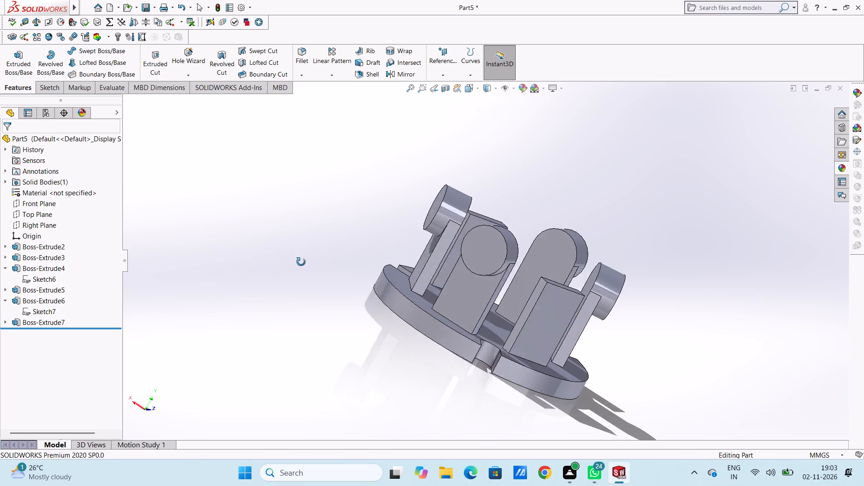
pyautogui.moveTo(301, 262); pyautogui.dragTo(265, 206, button='middle')
pyautogui.moveTo(330, 281); pyautogui.dragTo(332, 322, button='middle')
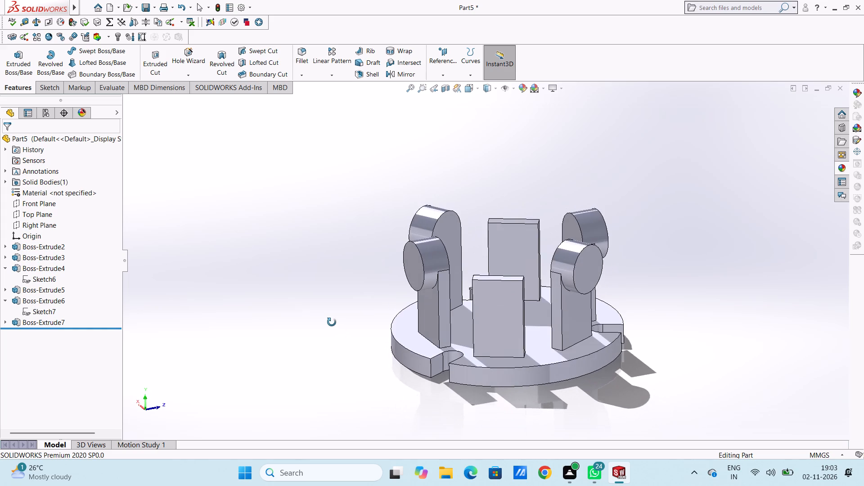
pyautogui.moveTo(332, 322); pyautogui.dragTo(337, 322, button='middle')
pyautogui.click(511, 240)
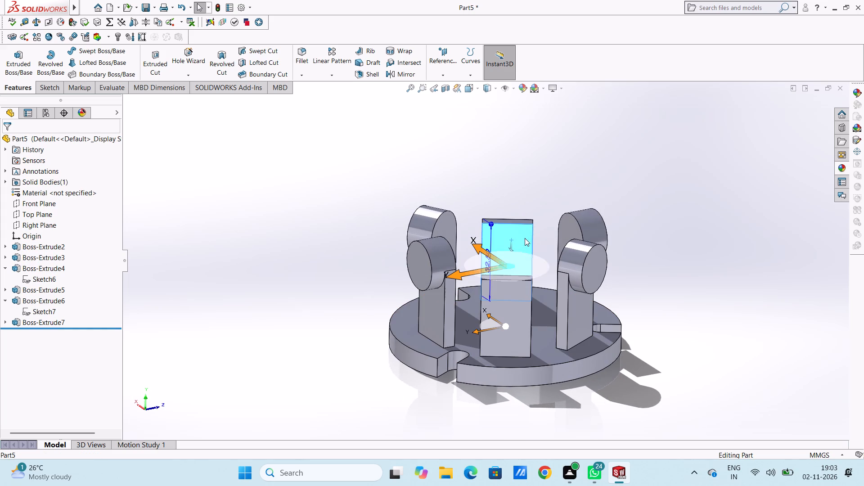
pyautogui.click(549, 212)
pyautogui.click(517, 196)
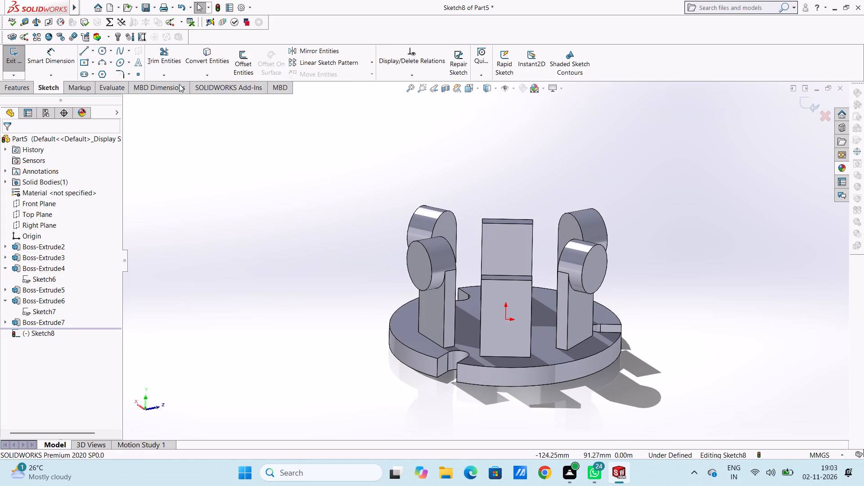
pyautogui.click(102, 51)
pyautogui.scroll(-4, 513, 232)
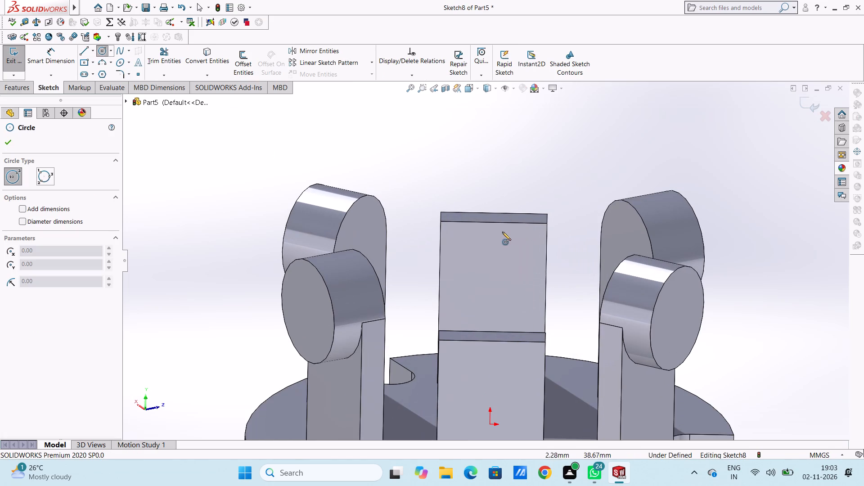
pyautogui.click(493, 223)
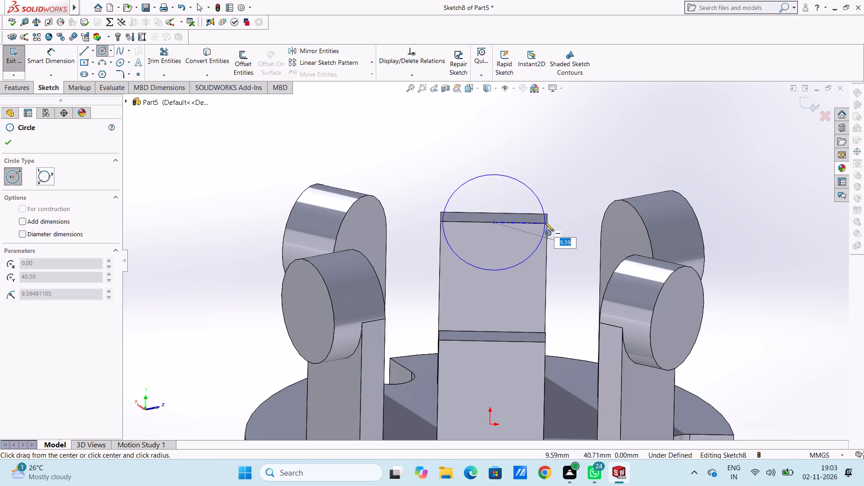
pyautogui.click(549, 224)
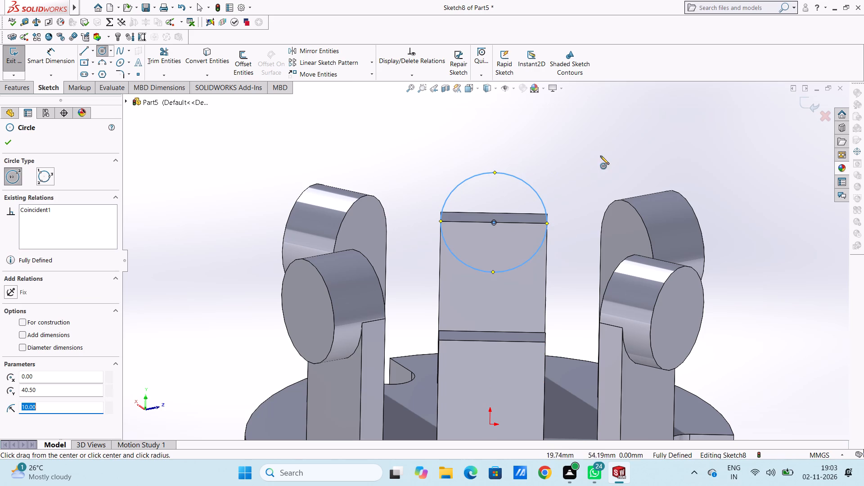
pyautogui.rightClick(600, 156)
pyautogui.click(604, 162)
pyautogui.click(594, 170)
# Extrude the new circle 11 mm outward through its tab, reversing the default direction.
pyautogui.moveTo(428, 172); pyautogui.dragTo(380, 185, button='middle')
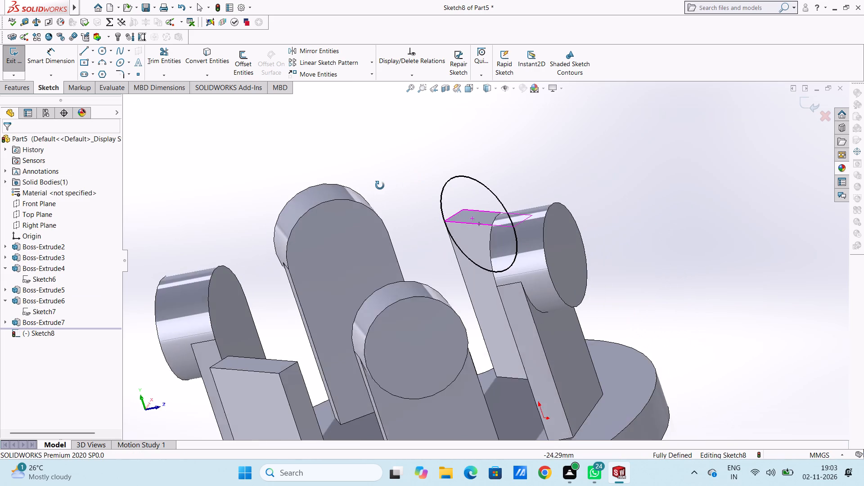
pyautogui.moveTo(380, 185); pyautogui.dragTo(379, 185, button='middle')
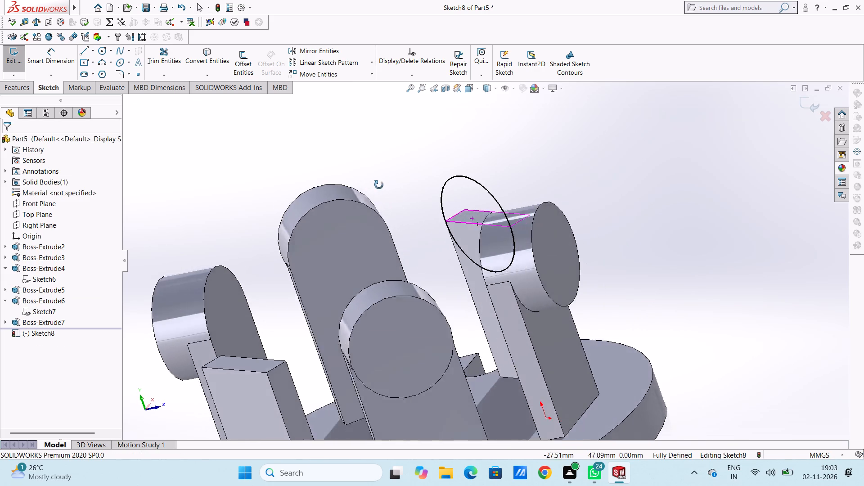
pyautogui.moveTo(379, 185); pyautogui.dragTo(466, 263, button='middle')
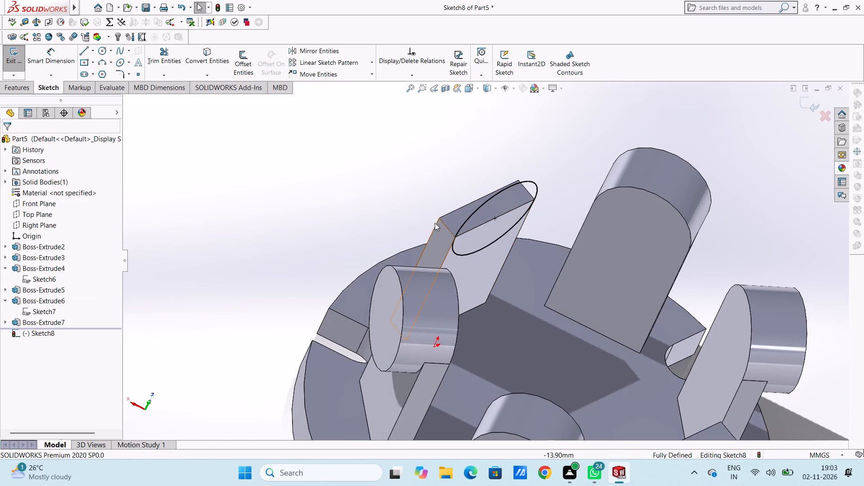
pyautogui.click(19, 86)
pyautogui.click(22, 64)
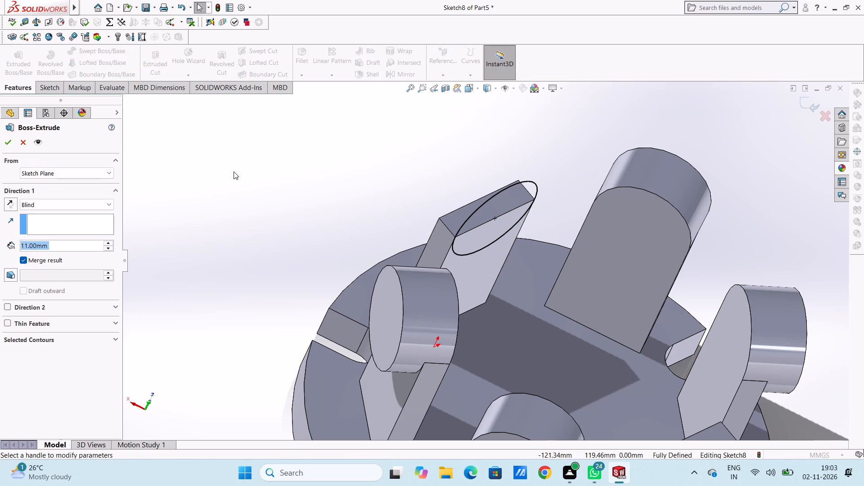
pyautogui.scroll(2, 241, 184)
pyautogui.click(10, 204)
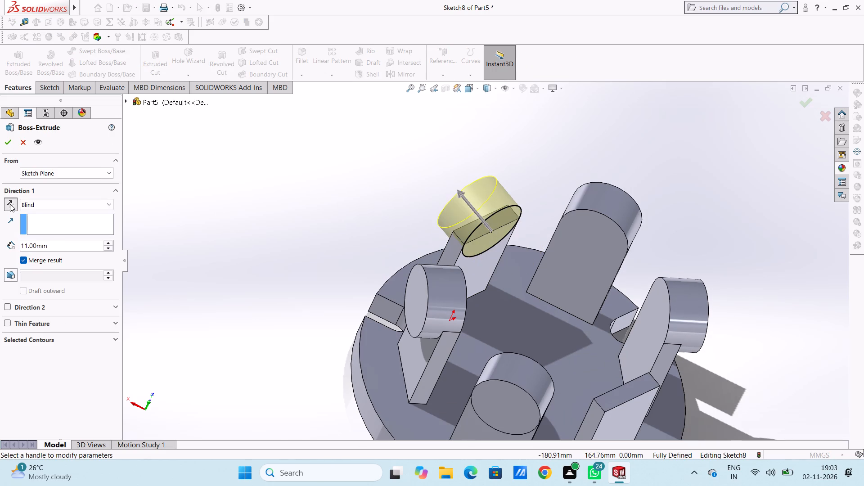
pyautogui.click(5, 144)
pyautogui.click(229, 233)
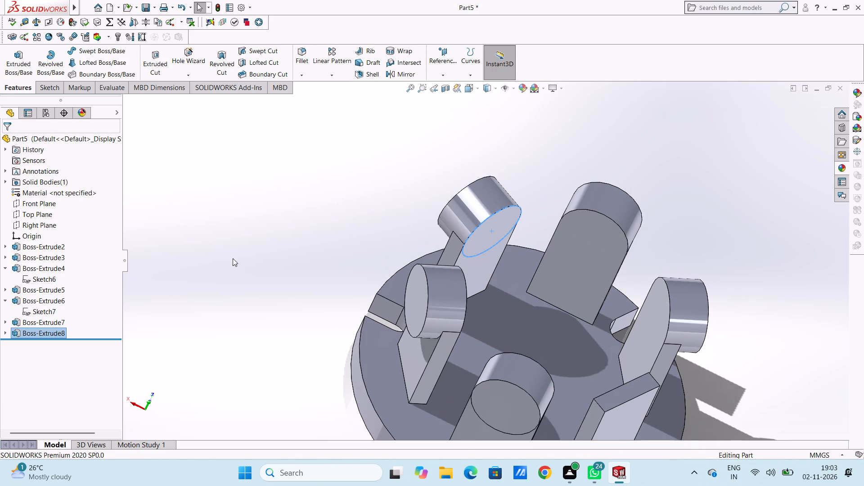
# Reuse that circle sketch to extrude an 11 mm round boss outward, starting from the last plain tab's inner face.
pyautogui.moveTo(240, 322); pyautogui.dragTo(288, 397, button='middle')
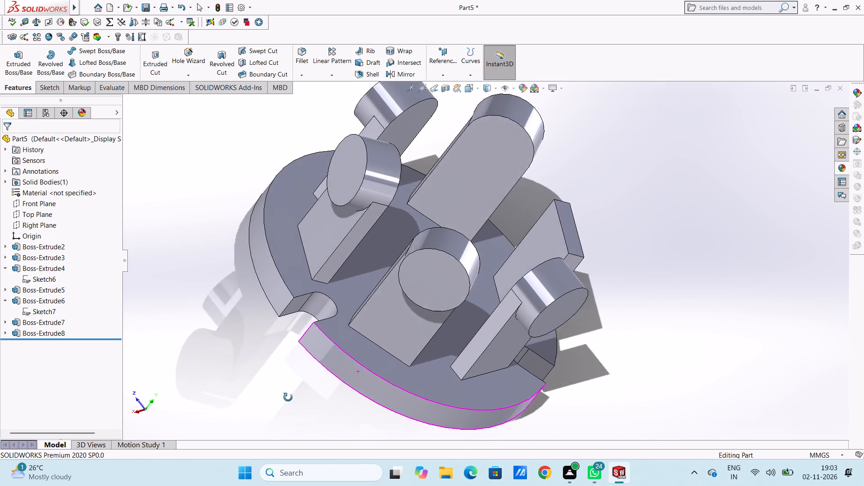
pyautogui.moveTo(288, 397); pyautogui.dragTo(286, 397, button='middle')
pyautogui.scroll(4, 215, 295)
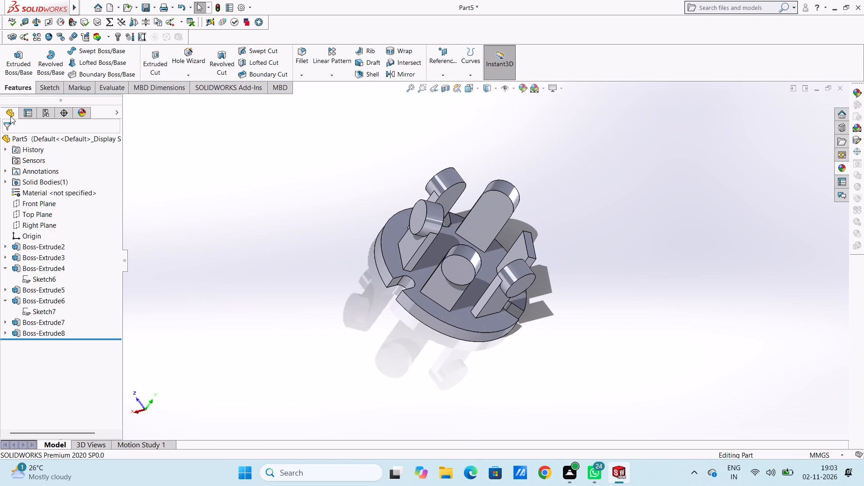
pyautogui.click(6, 334)
pyautogui.click(39, 340)
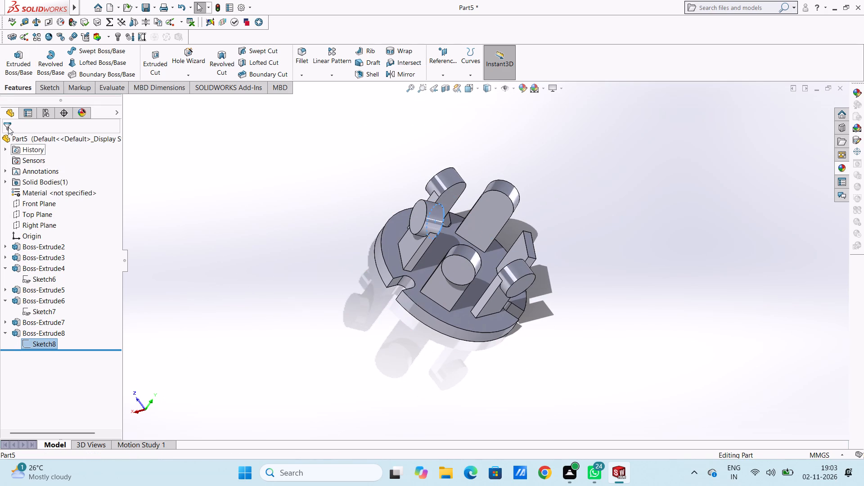
pyautogui.click(22, 63)
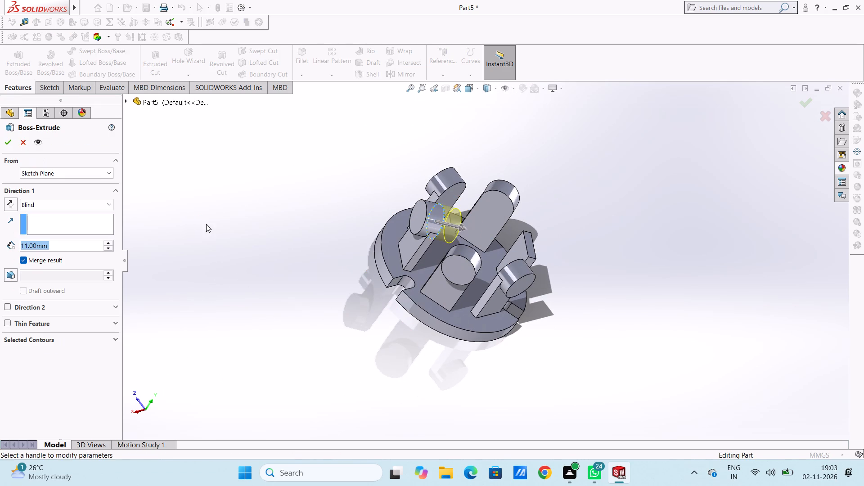
pyautogui.moveTo(207, 225); pyautogui.dragTo(217, 260, button='middle')
pyautogui.click(80, 168)
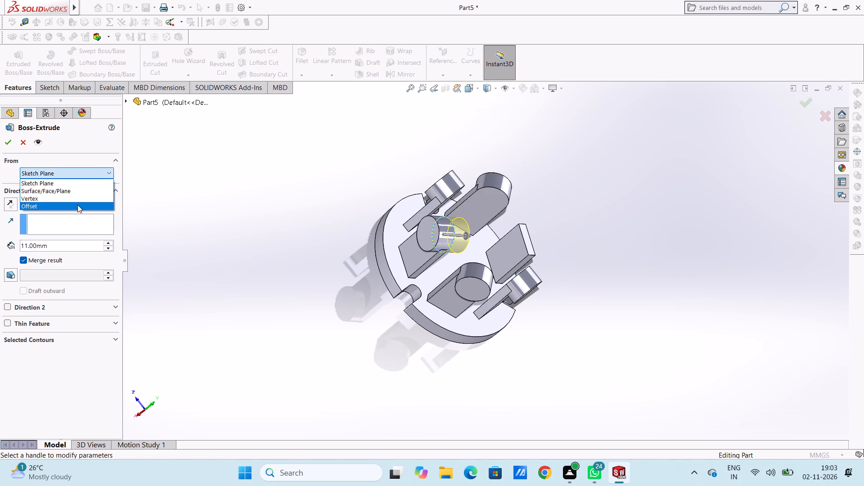
pyautogui.click(78, 191)
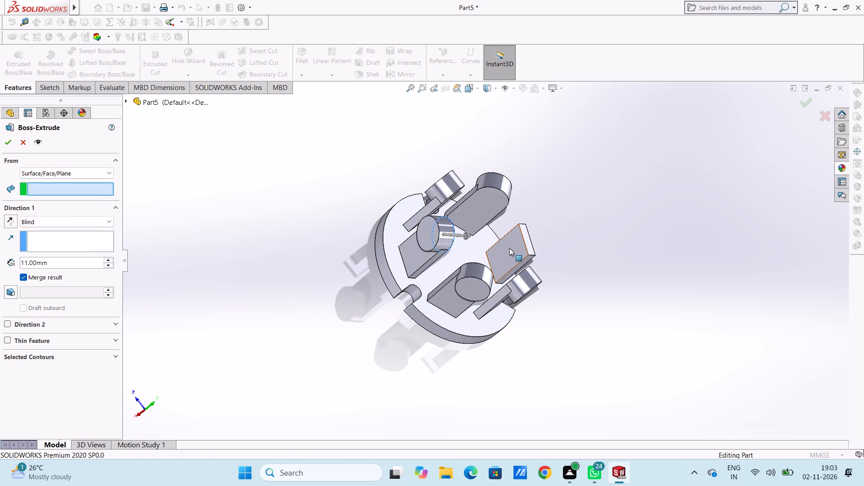
pyautogui.click(509, 248)
pyautogui.click(9, 145)
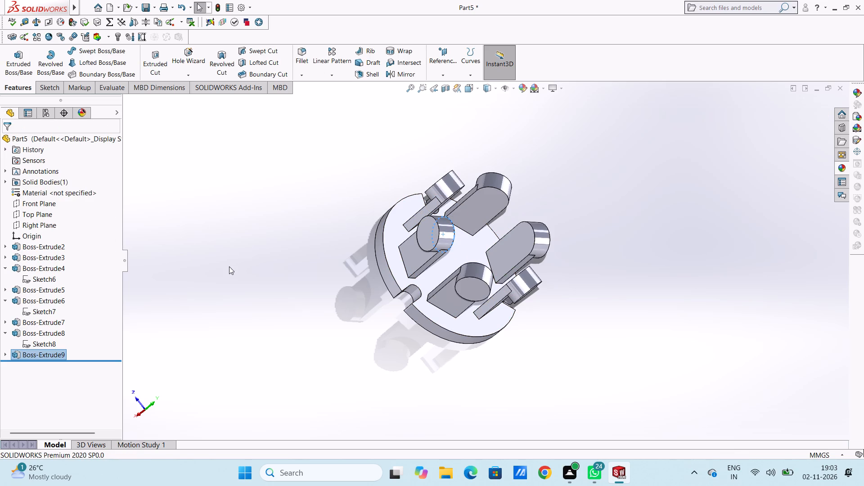
pyautogui.click(229, 266)
# Sketch a smaller circle on the outer face of the front boss, concentric with the boss.
pyautogui.moveTo(266, 331); pyautogui.dragTo(229, 243, button='middle')
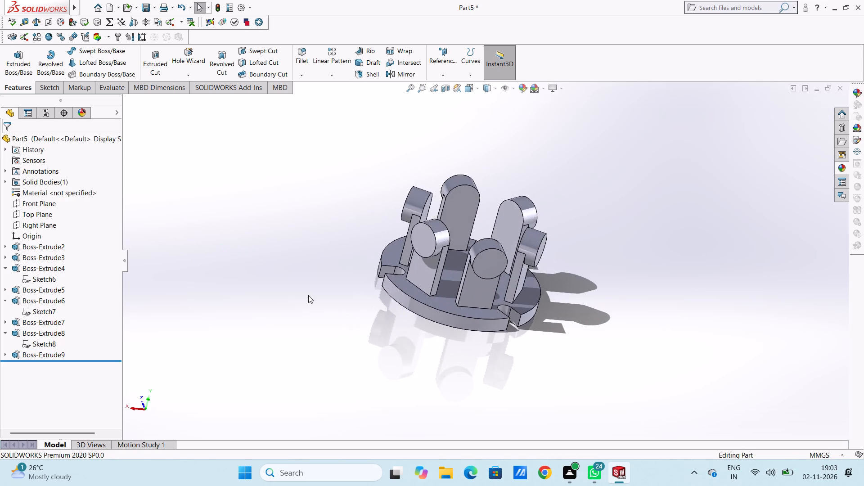
pyautogui.scroll(2, 308, 295)
pyautogui.moveTo(334, 295); pyautogui.dragTo(344, 264, button='middle')
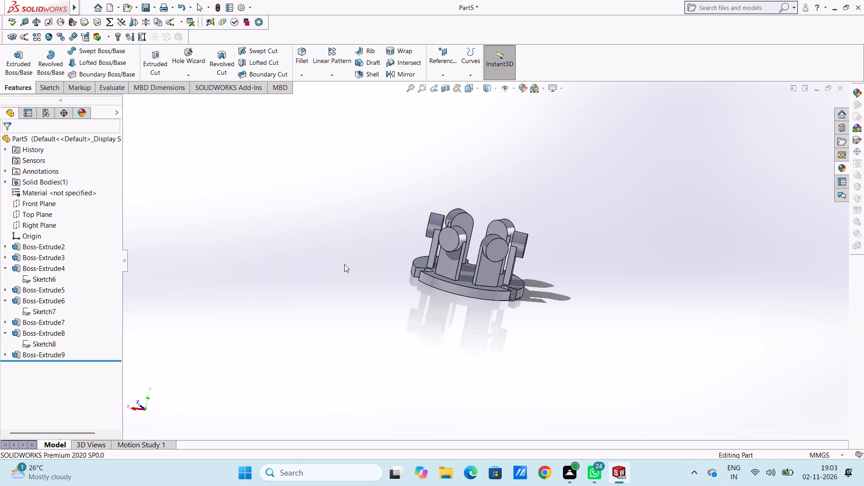
pyautogui.hotkey('ctrl', '1')
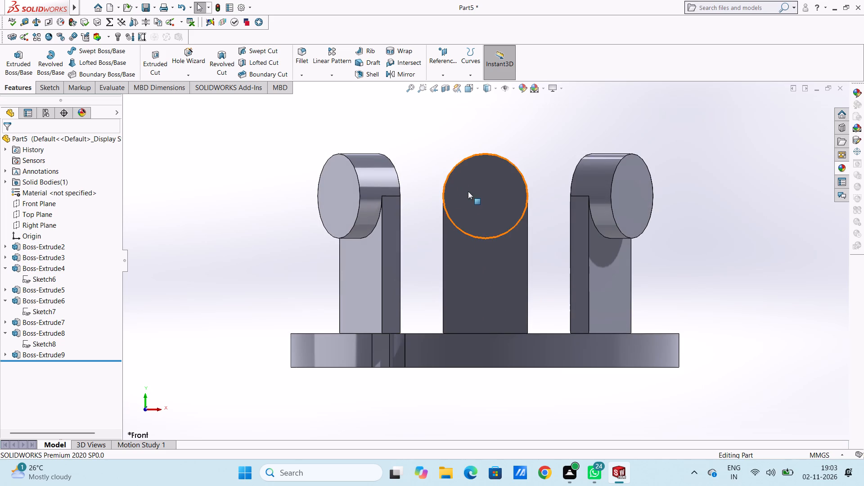
pyautogui.click(471, 193)
pyautogui.click(513, 171)
pyautogui.click(540, 157)
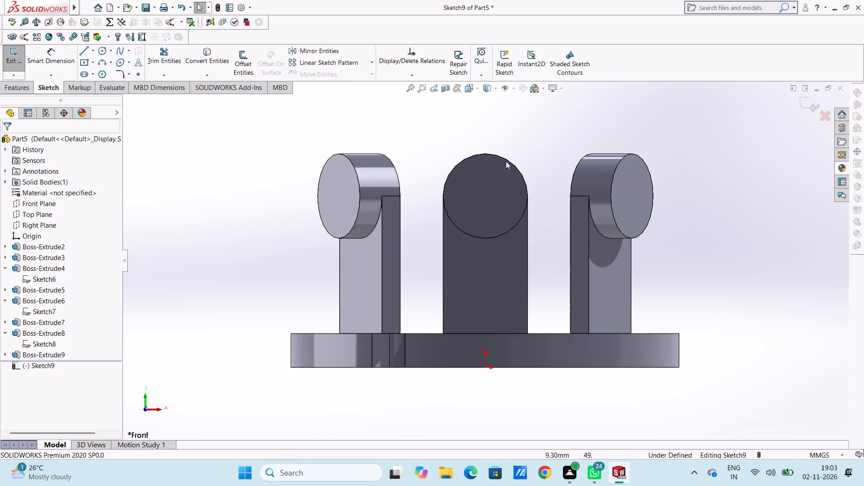
pyautogui.click(103, 52)
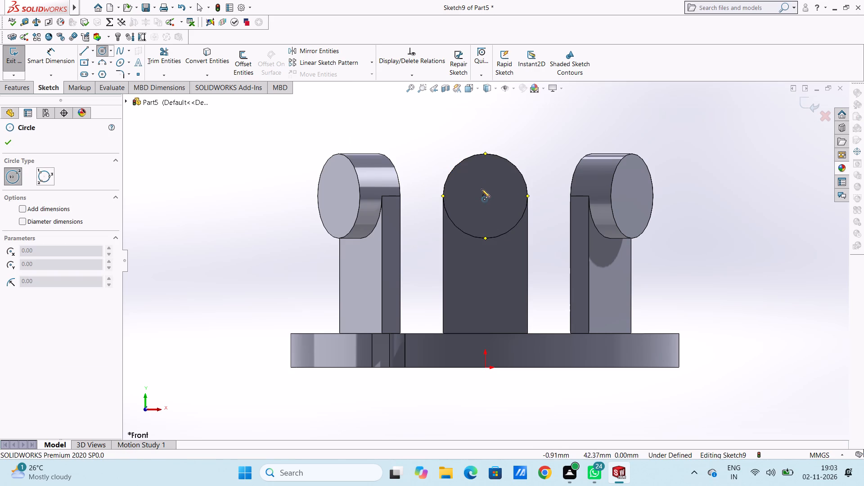
pyautogui.click(485, 196)
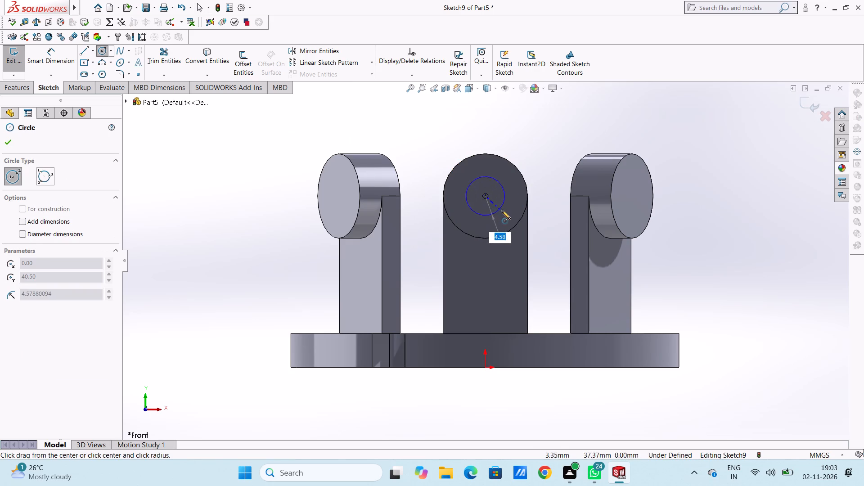
pyautogui.click(503, 211)
pyautogui.click(9, 143)
pyautogui.moveTo(243, 218); pyautogui.dragTo(235, 214)
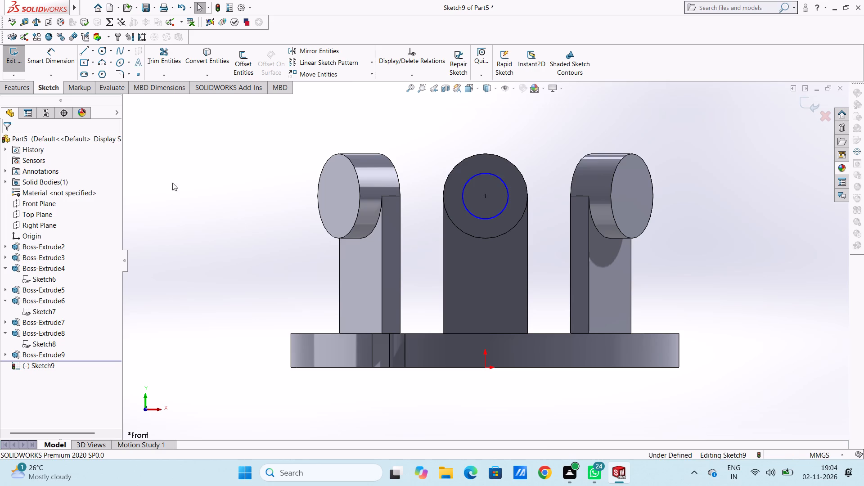
# Dimension the concentric circle on the front boss to a 15 mm diameter.
pyautogui.click(59, 58)
pyautogui.click(472, 211)
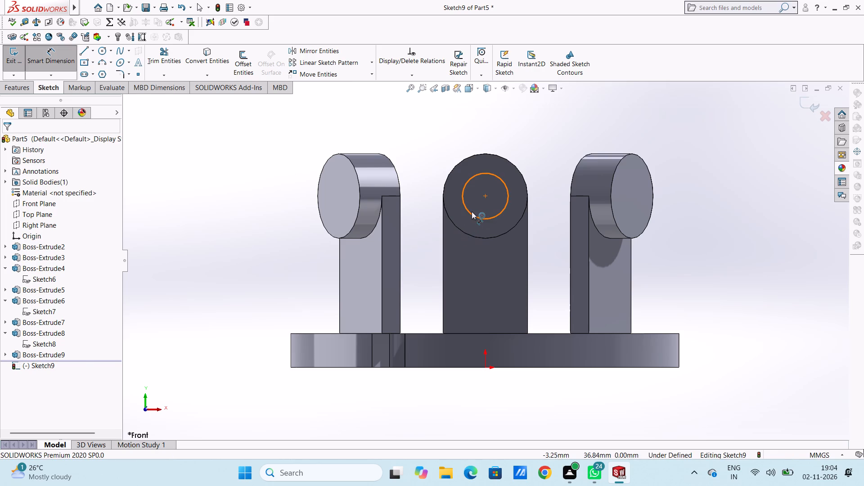
pyautogui.click(201, 319)
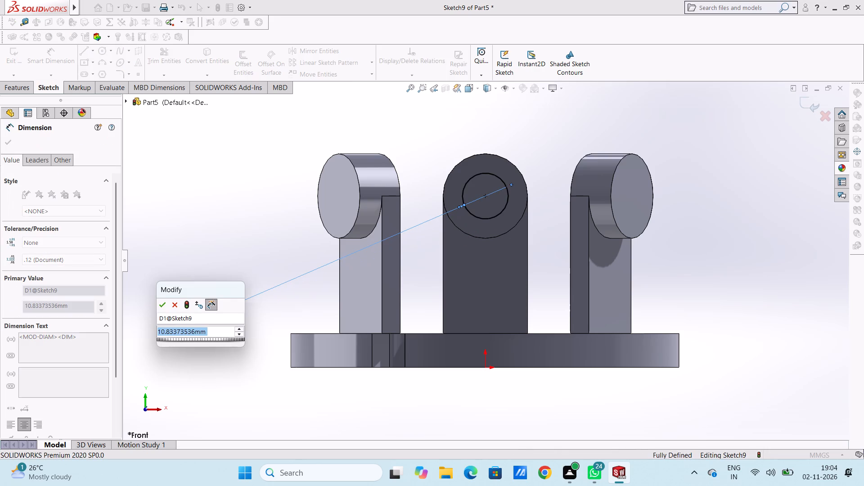
pyautogui.write('15')
pyautogui.press('Return')
pyautogui.click(166, 256)
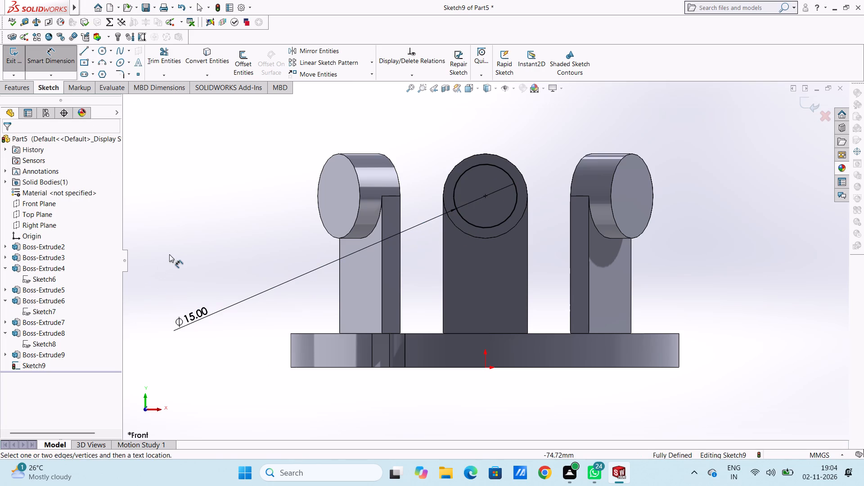
pyautogui.click(64, 60)
# Extrude-cut the 15 mm circle with a Through All end condition, boring through the front boss and the opposite one.
pyautogui.scroll(2, 207, 162)
pyautogui.moveTo(232, 187); pyautogui.dragTo(251, 201, button='middle')
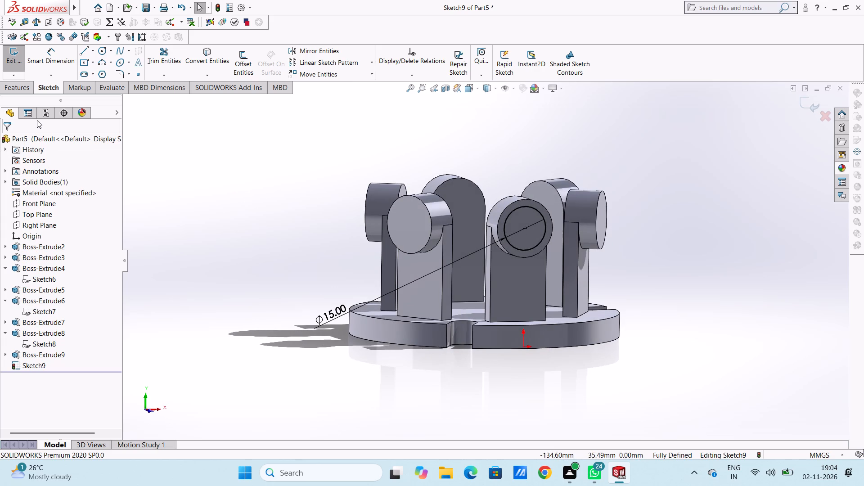
pyautogui.click(22, 84)
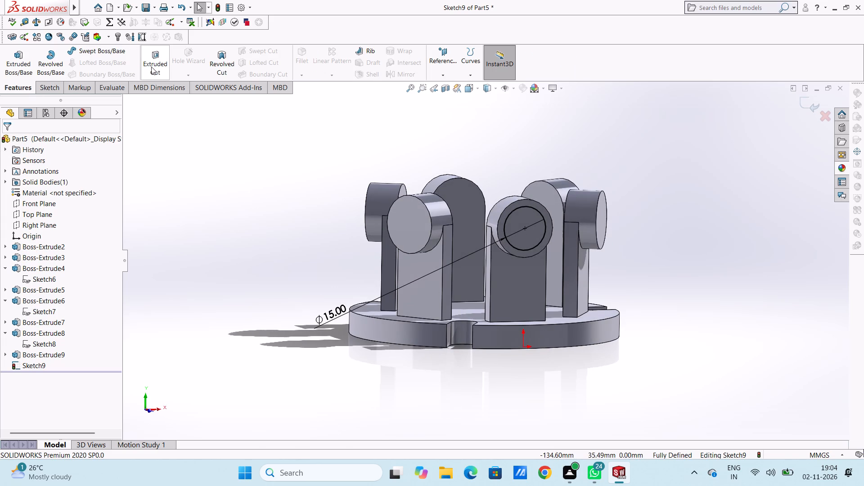
pyautogui.click(151, 63)
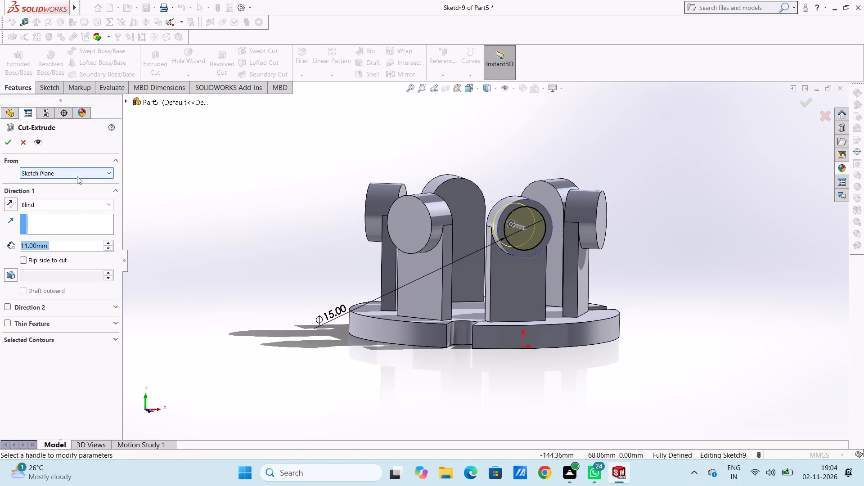
pyautogui.click(76, 204)
pyautogui.click(63, 220)
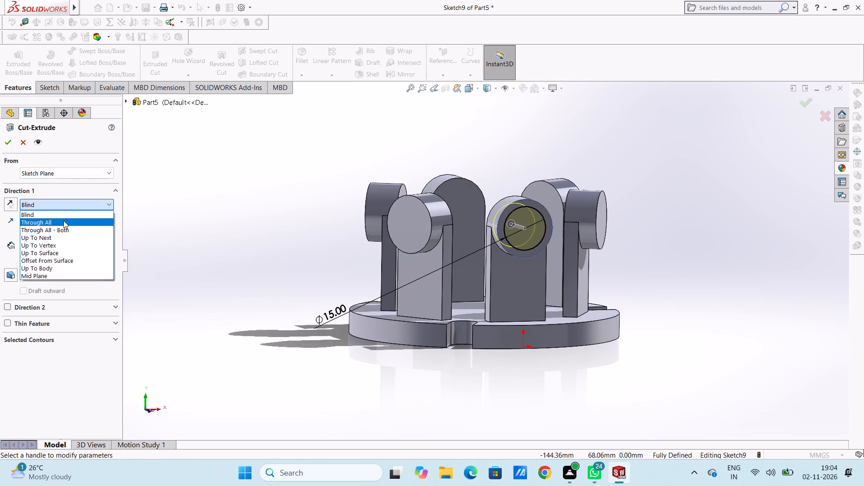
pyautogui.click(10, 139)
pyautogui.click(142, 189)
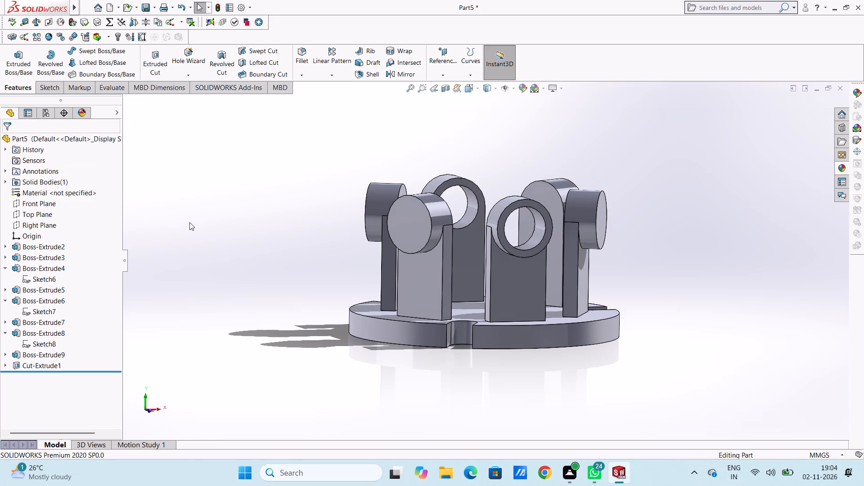
# Sketch a circle about 10 mm in diameter on the outer face of an adjacent solid boss, concentric with the boss.
pyautogui.moveTo(215, 238); pyautogui.dragTo(255, 233, button='middle')
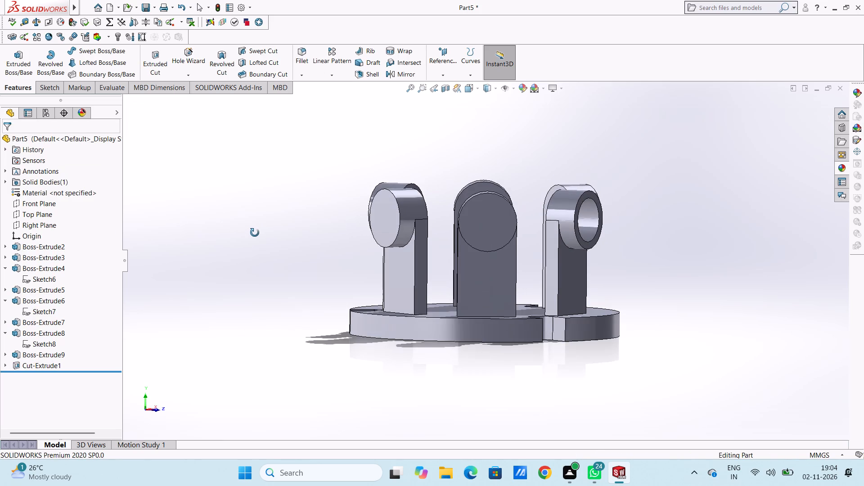
pyautogui.moveTo(255, 233); pyautogui.dragTo(252, 225, button='middle')
pyautogui.scroll(-4, 467, 202)
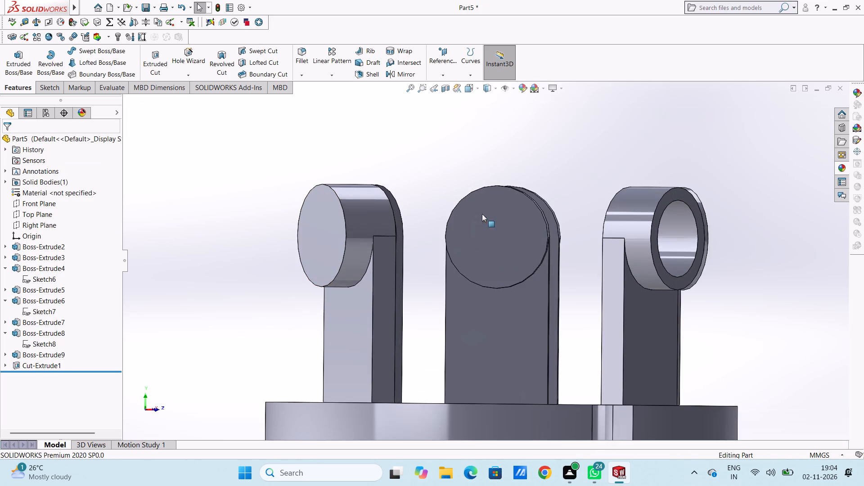
pyautogui.middleClick(498, 225)
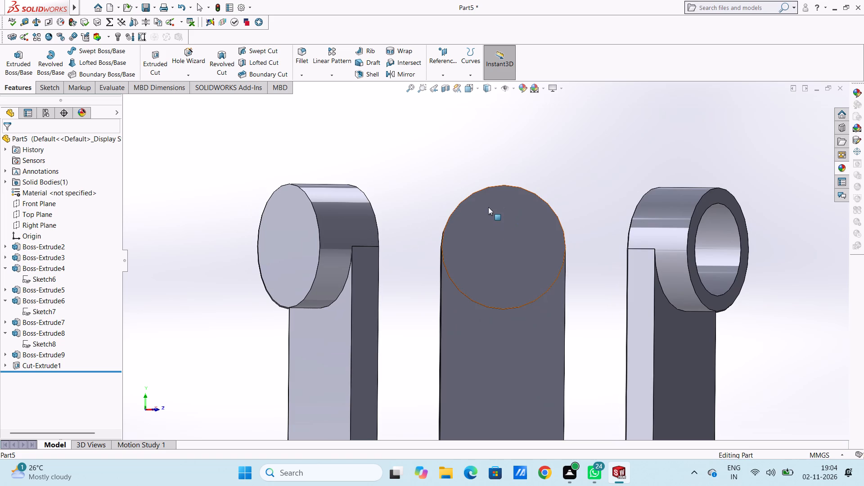
pyautogui.click(521, 238)
pyautogui.click(559, 213)
pyautogui.click(551, 173)
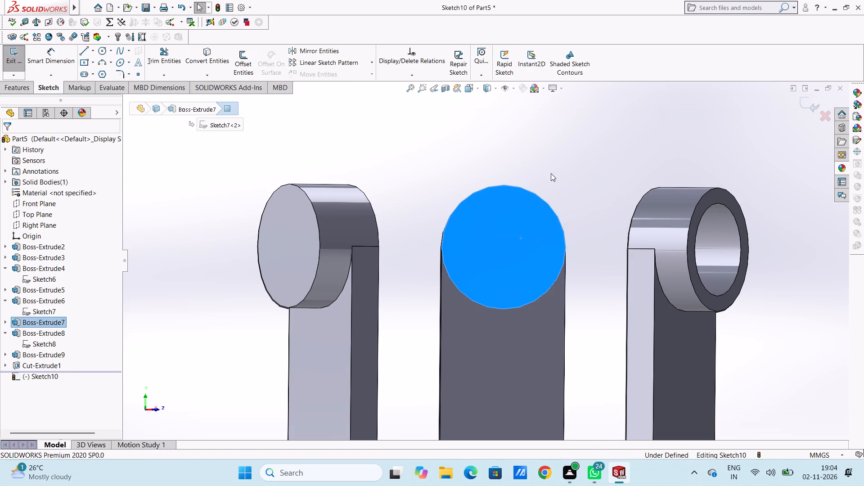
pyautogui.click(105, 51)
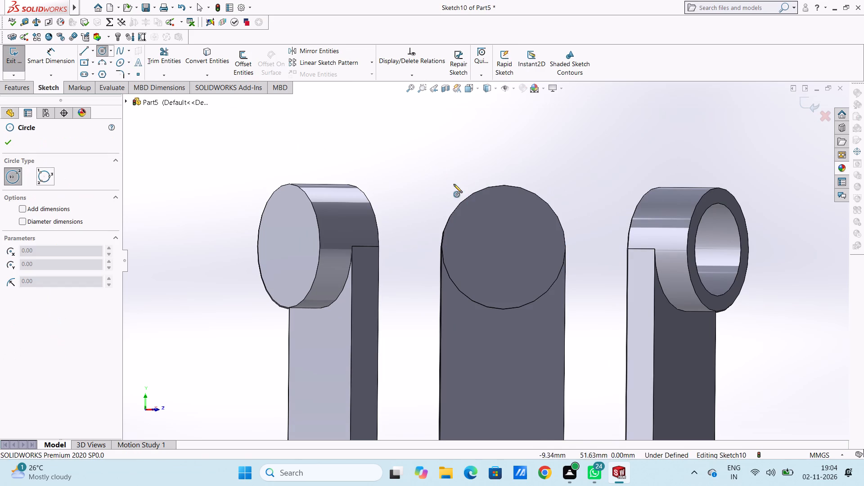
pyautogui.click(504, 247)
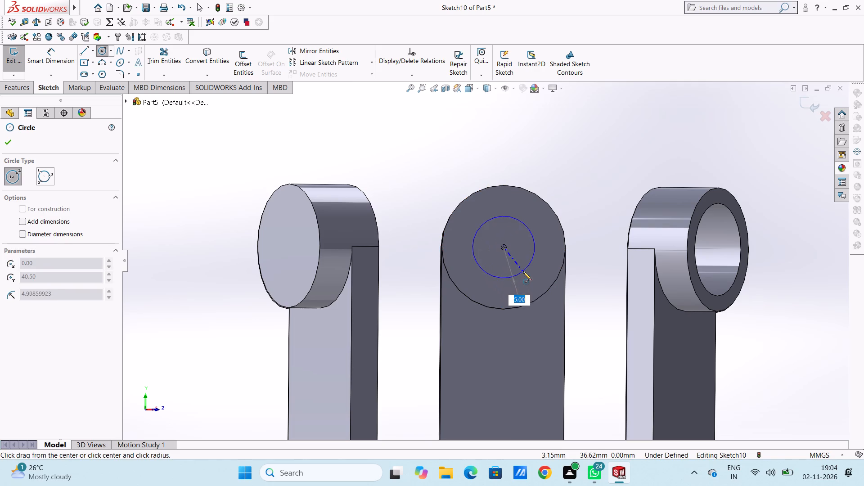
pyautogui.click(523, 271)
pyautogui.click(10, 142)
pyautogui.click(243, 185)
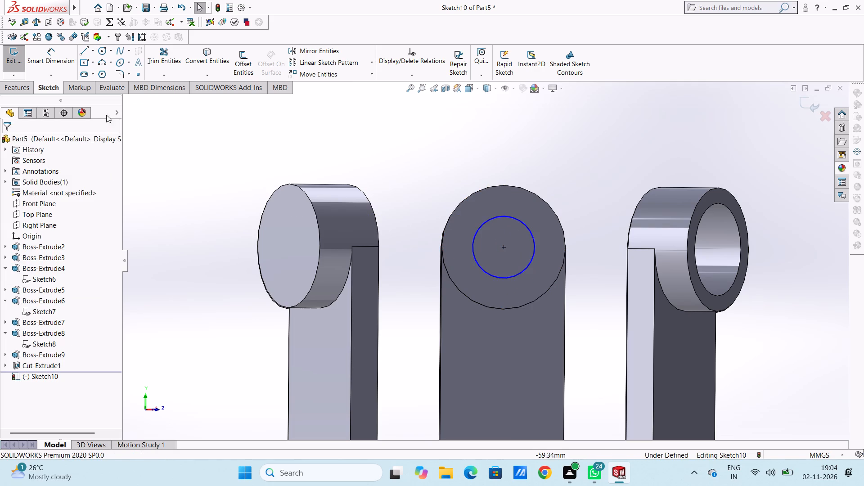
# Dimension the new concentric circle to a 15 mm diameter.
pyautogui.click(46, 53)
pyautogui.click(489, 218)
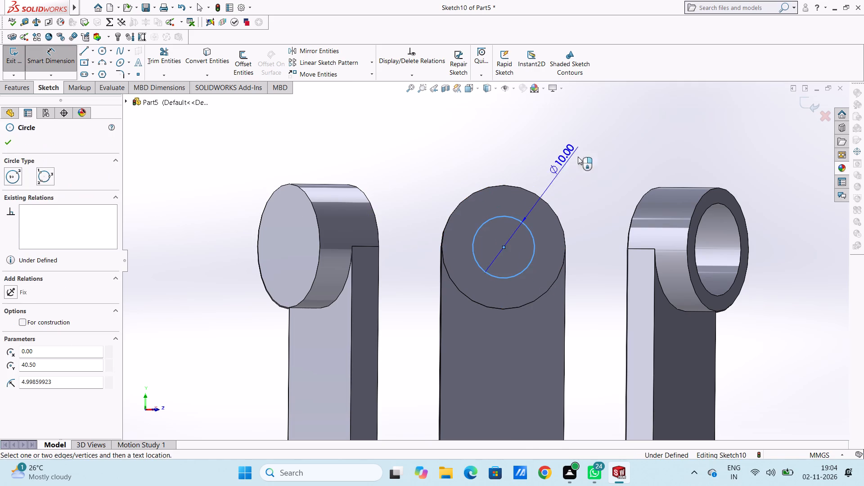
pyautogui.click(595, 144)
pyautogui.write('15')
pyautogui.press('Return')
pyautogui.click(412, 144)
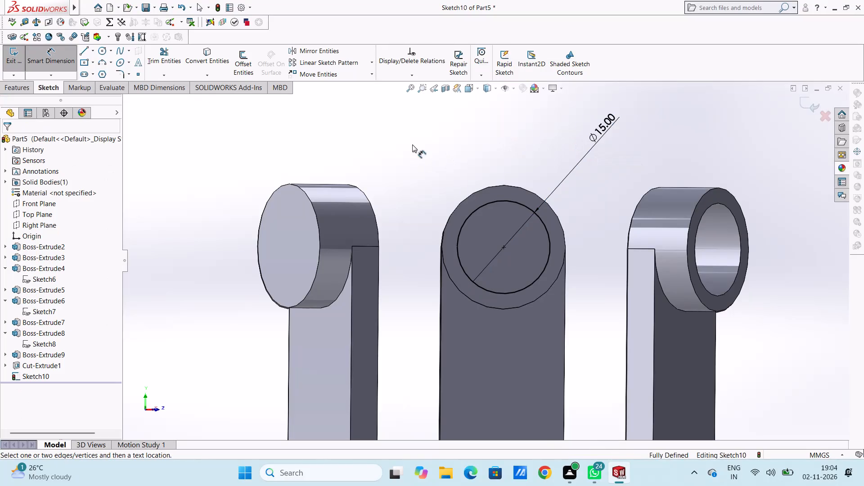
# Extrude-cut this 15 mm circle with a Through All end condition, boring this boss and the one opposite.
pyautogui.click(24, 90)
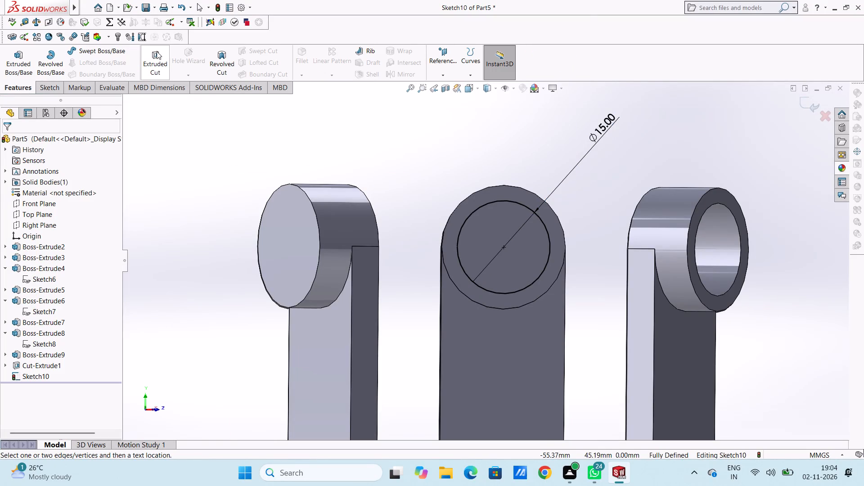
pyautogui.click(157, 51)
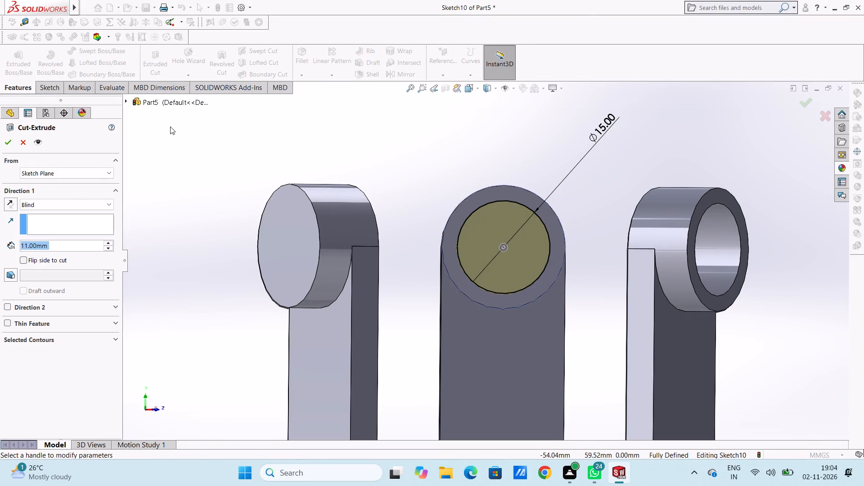
pyautogui.click(90, 202)
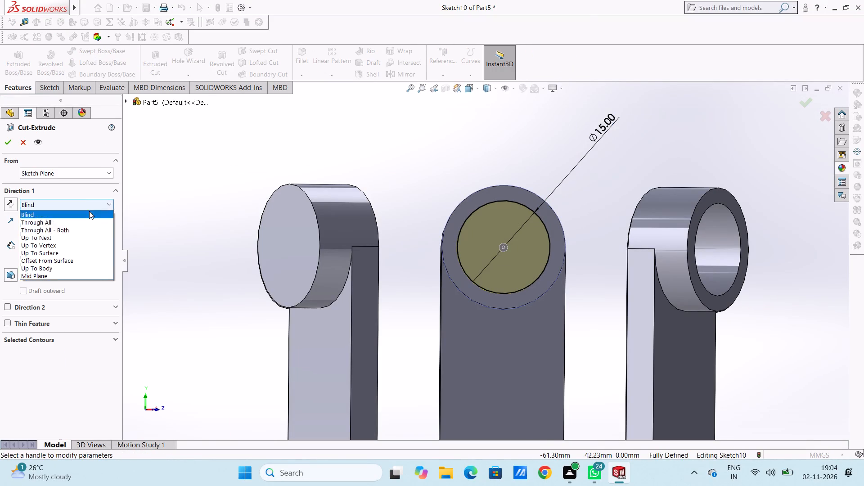
pyautogui.click(61, 221)
pyautogui.click(9, 139)
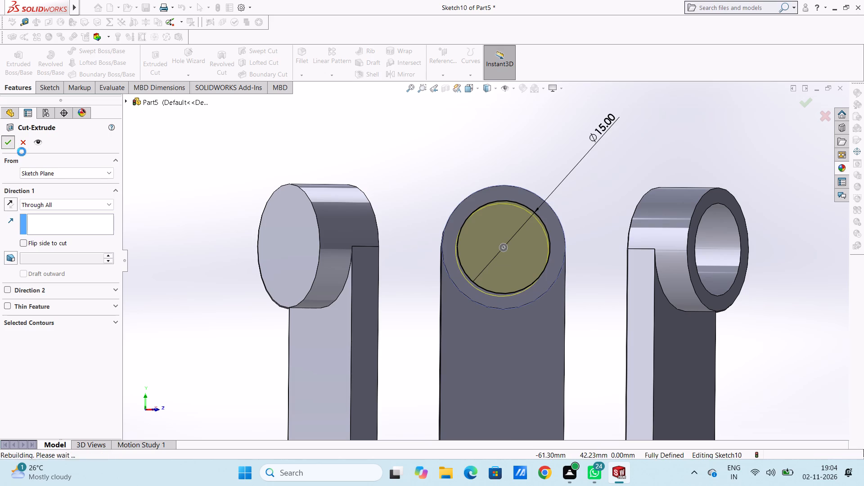
pyautogui.click(242, 186)
# Sketch a circle about 12.5 mm in diameter on the outer face of one of the two remaining solid bosses, concentric with it.
pyautogui.moveTo(243, 186); pyautogui.dragTo(286, 188, button='middle')
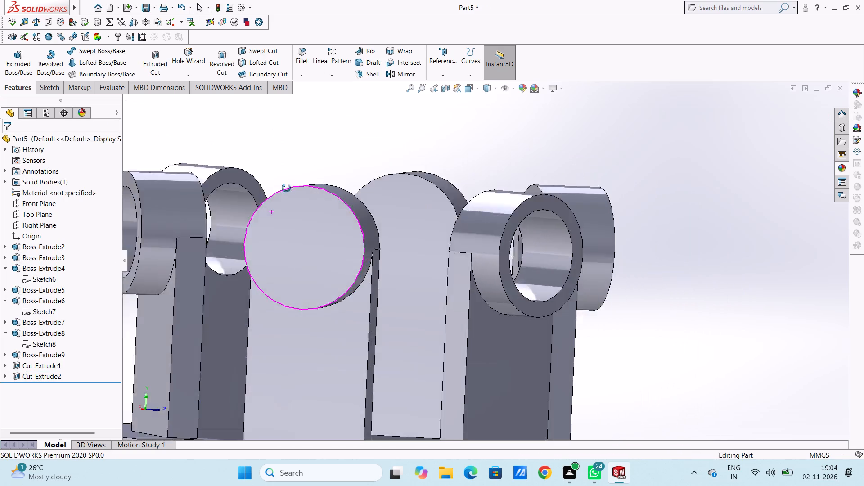
pyautogui.moveTo(286, 188); pyautogui.dragTo(310, 182, button='middle')
pyautogui.scroll(3, 276, 210)
pyautogui.moveTo(265, 267); pyautogui.dragTo(268, 294, button='middle')
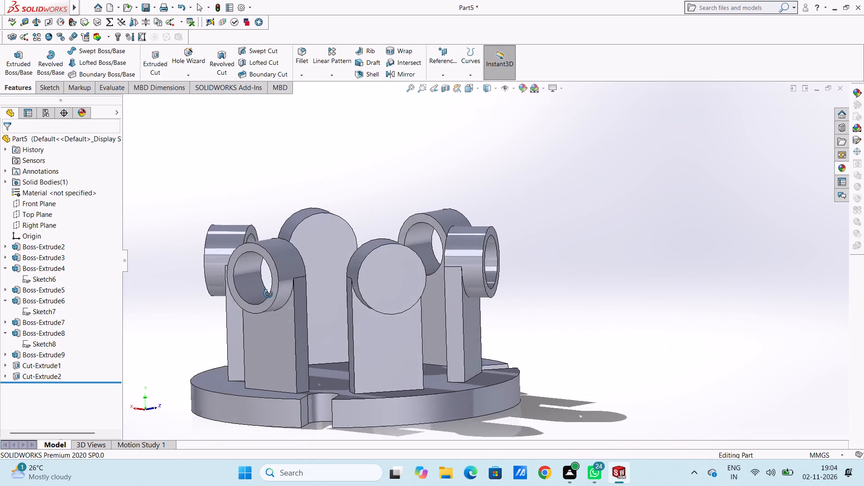
pyautogui.moveTo(268, 294); pyautogui.dragTo(253, 279, button='middle')
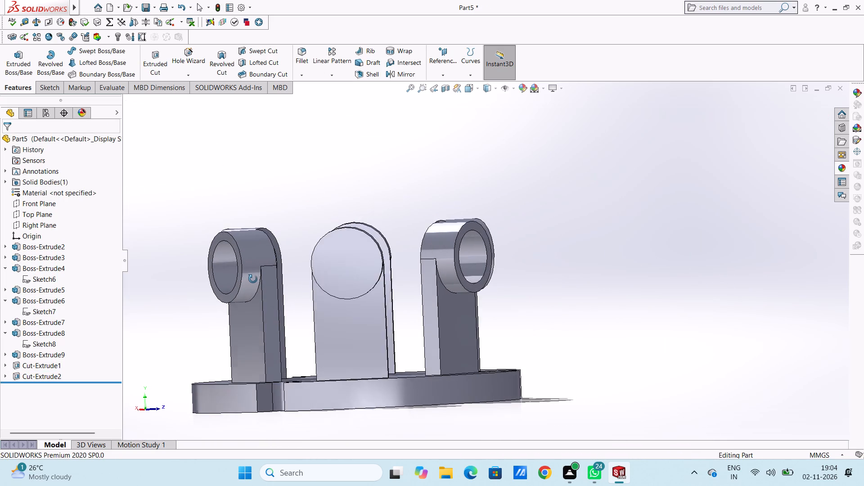
pyautogui.moveTo(253, 279); pyautogui.dragTo(255, 275, button='middle')
pyautogui.click(346, 265)
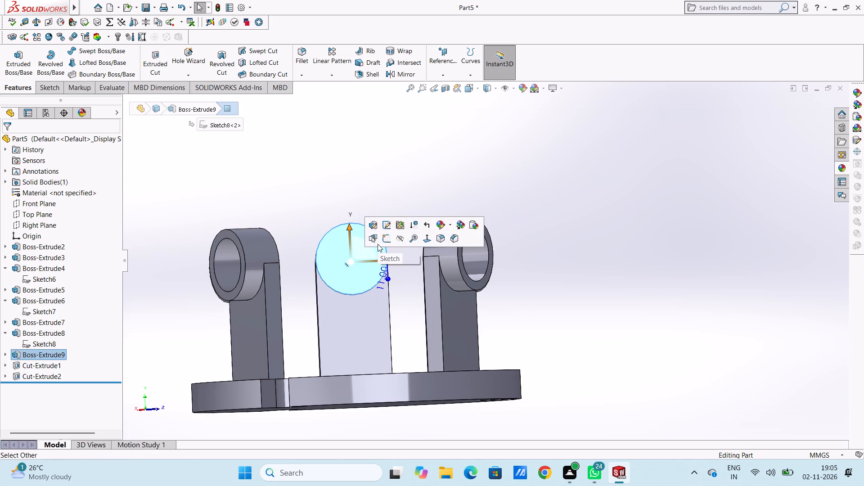
pyautogui.click(384, 241)
pyautogui.click(391, 207)
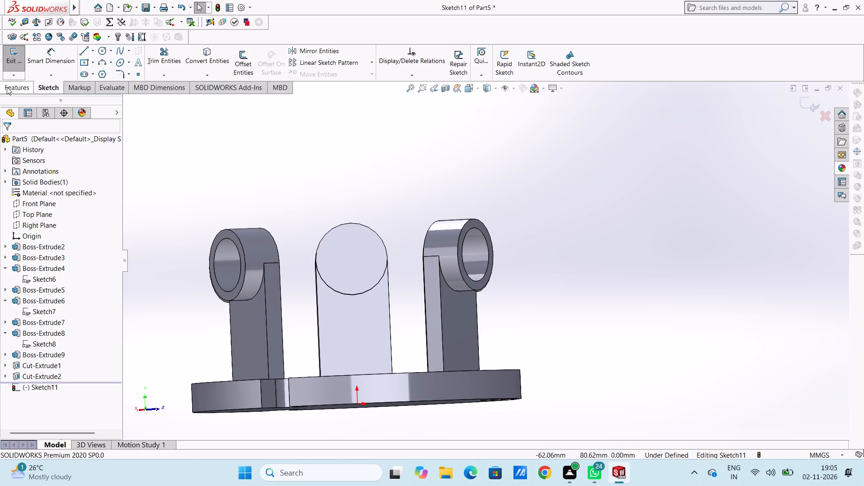
pyautogui.click(21, 93)
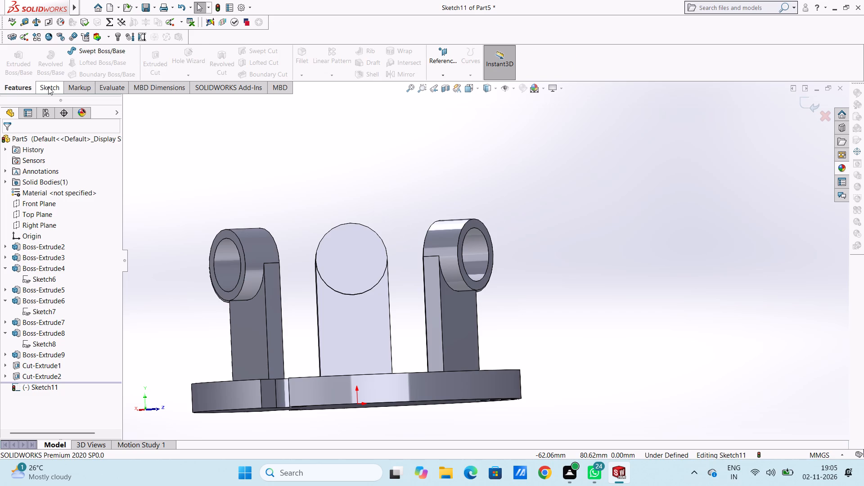
pyautogui.click(48, 87)
pyautogui.click(98, 49)
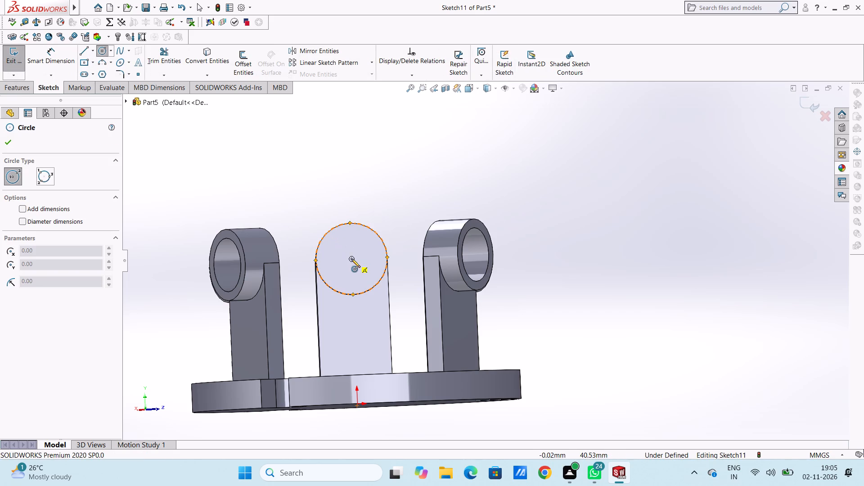
pyautogui.click(351, 259)
pyautogui.click(364, 278)
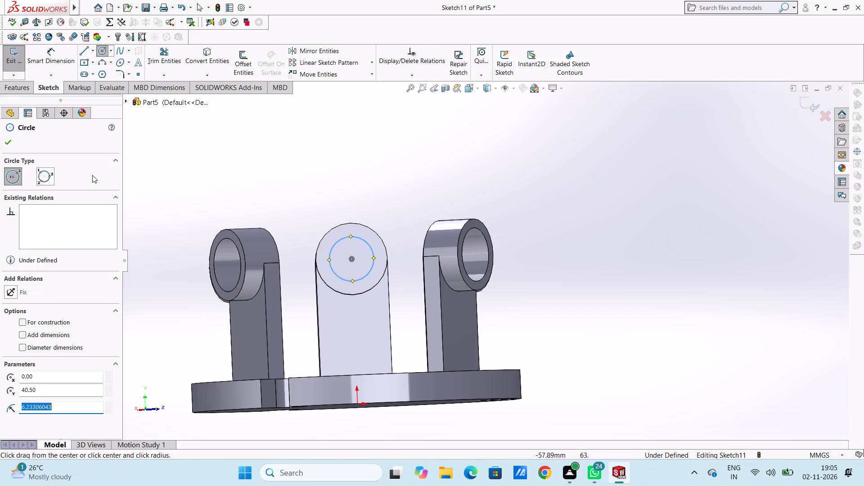
pyautogui.click(10, 139)
pyautogui.click(180, 173)
# Dimension the circle on this boss to a 15 mm diameter.
pyautogui.click(51, 55)
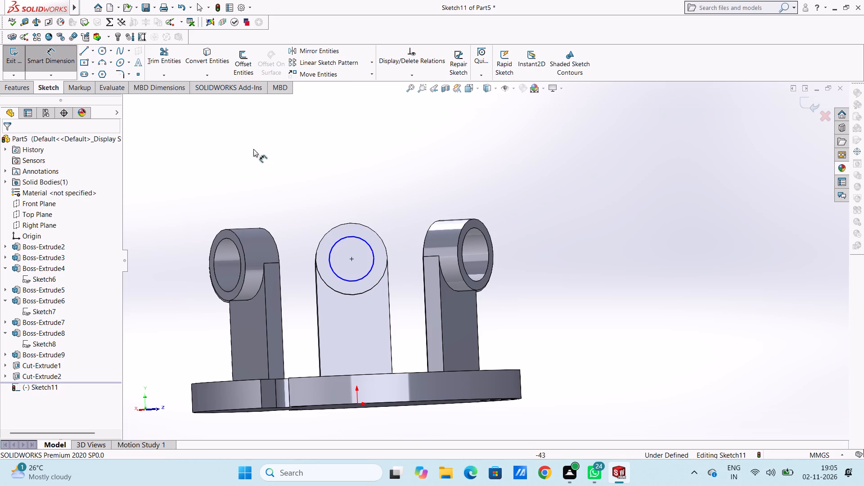
pyautogui.click(343, 240)
pyautogui.click(496, 172)
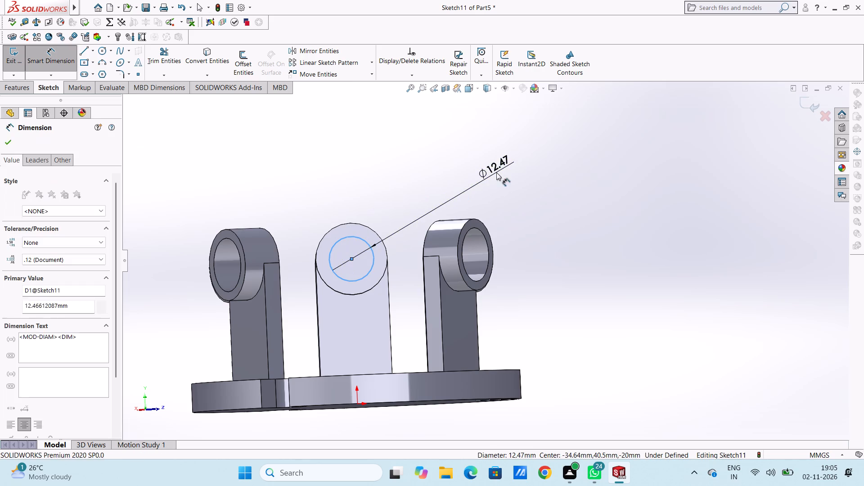
pyautogui.write('15')
pyautogui.press('Return')
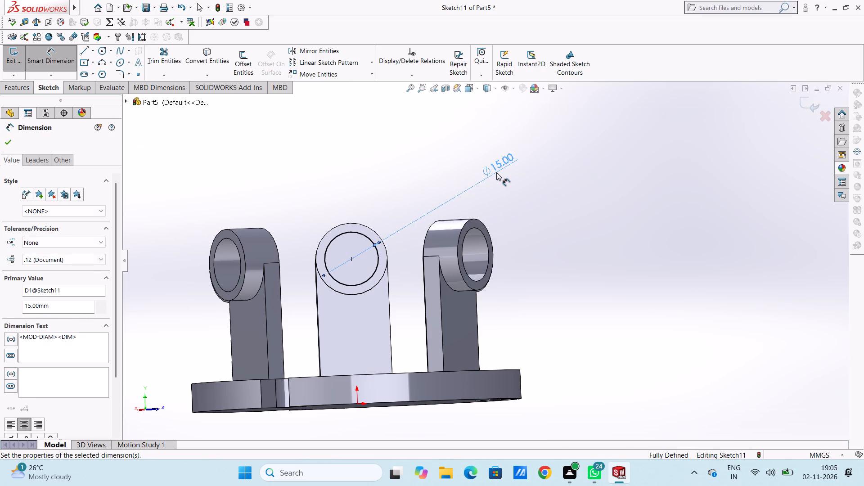
pyautogui.click(349, 177)
pyautogui.click(56, 56)
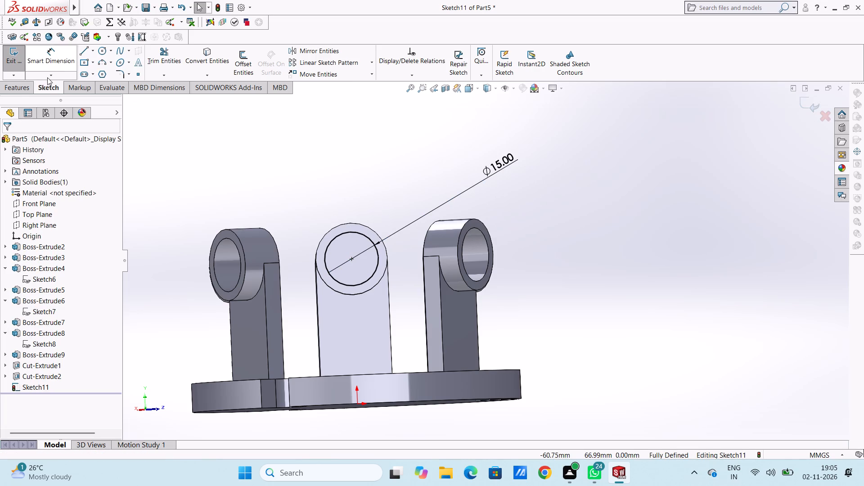
# Extrude-cut the 15 mm circle with a Through All end condition, boring the last two solid bosses.
pyautogui.click(20, 88)
pyautogui.click(153, 55)
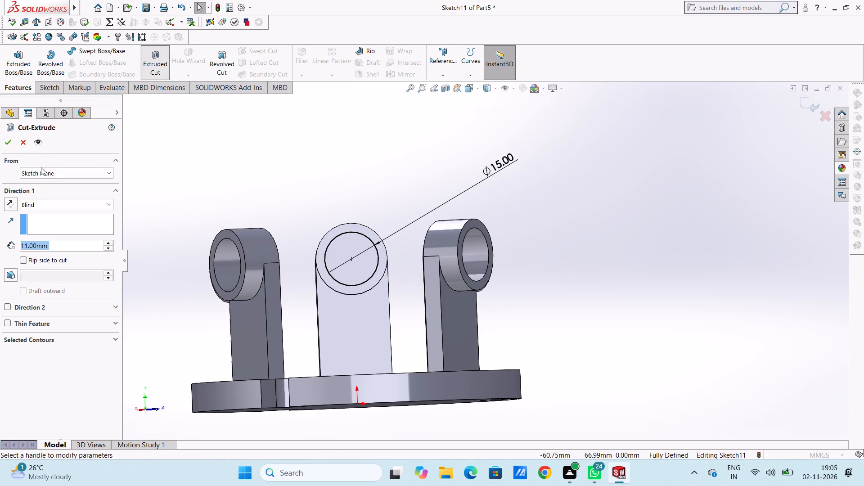
pyautogui.click(52, 202)
pyautogui.click(48, 223)
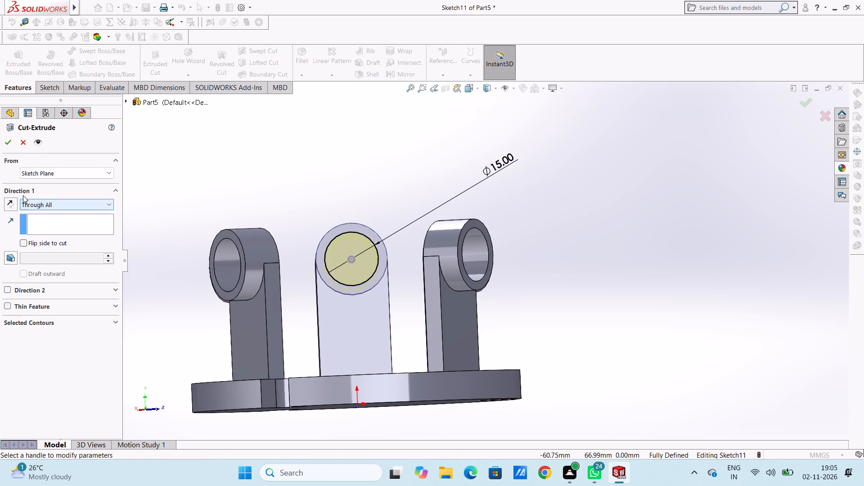
pyautogui.click(5, 139)
pyautogui.click(258, 180)
# Examine the tabs and bored bosses on the slotted disc from several angles.
pyautogui.moveTo(303, 189); pyautogui.dragTo(318, 198, button='middle')
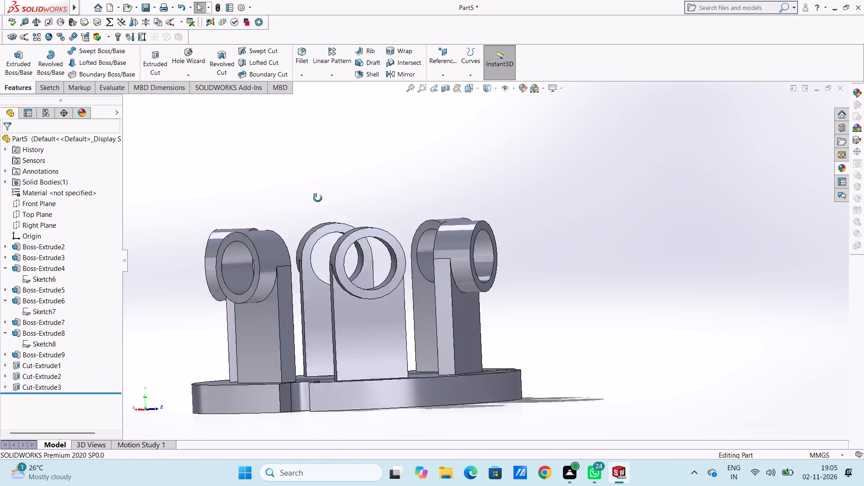
pyautogui.moveTo(318, 198); pyautogui.dragTo(382, 237, button='middle')
pyautogui.scroll(3, 375, 240)
pyautogui.moveTo(342, 269); pyautogui.dragTo(301, 294, button='middle')
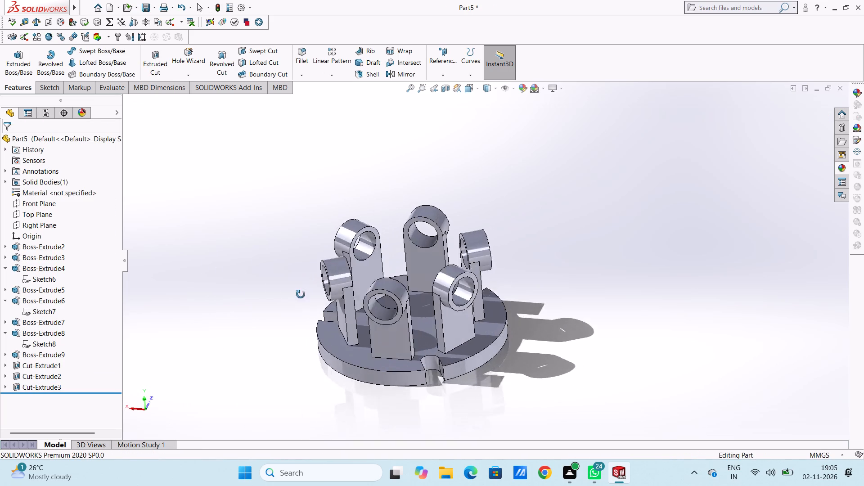
pyautogui.moveTo(301, 294); pyautogui.dragTo(314, 248, button='middle')
pyautogui.moveTo(307, 291); pyautogui.dragTo(283, 290, button='middle')
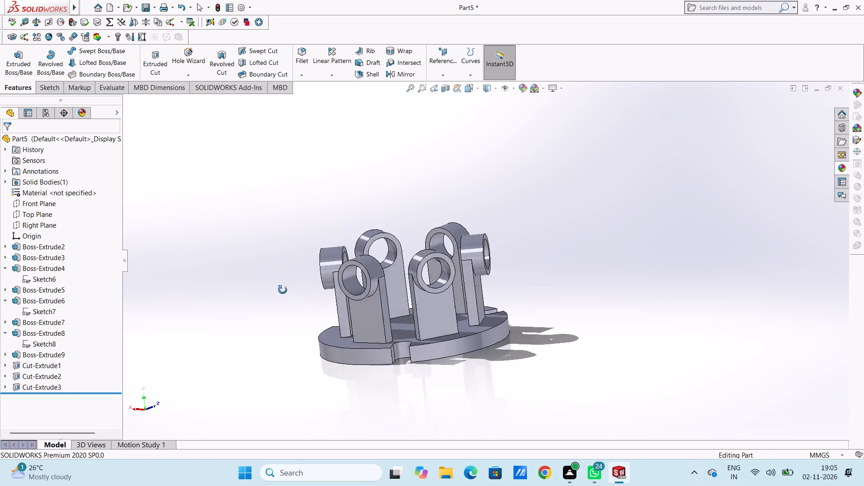
pyautogui.moveTo(283, 290); pyautogui.dragTo(330, 342, button='middle')
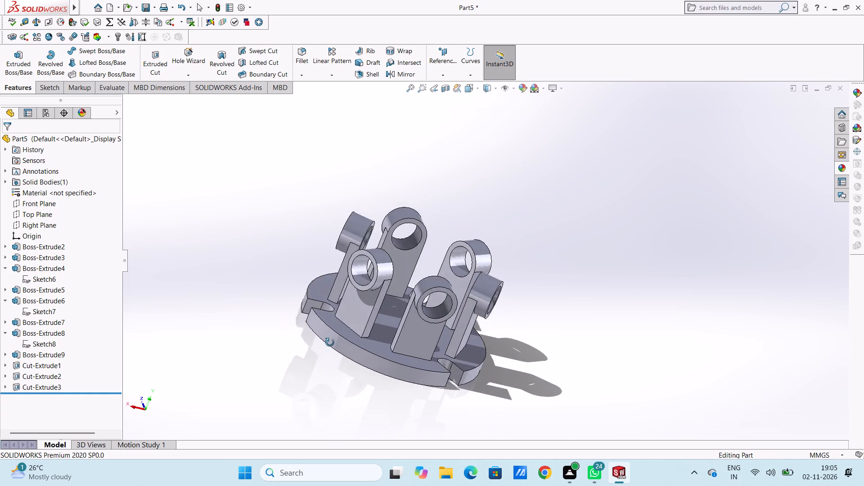
pyautogui.moveTo(330, 342); pyautogui.dragTo(313, 294, button='middle')
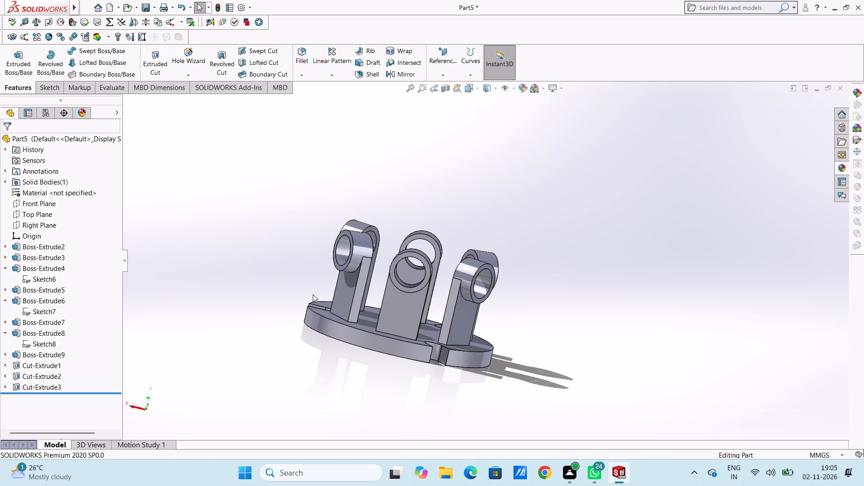
# Create a reference plane offset 32.5+8 mm (40.5 mm) above the Top Plane, through the boss hole centres.
pyautogui.hotkey('ctrl', '1')
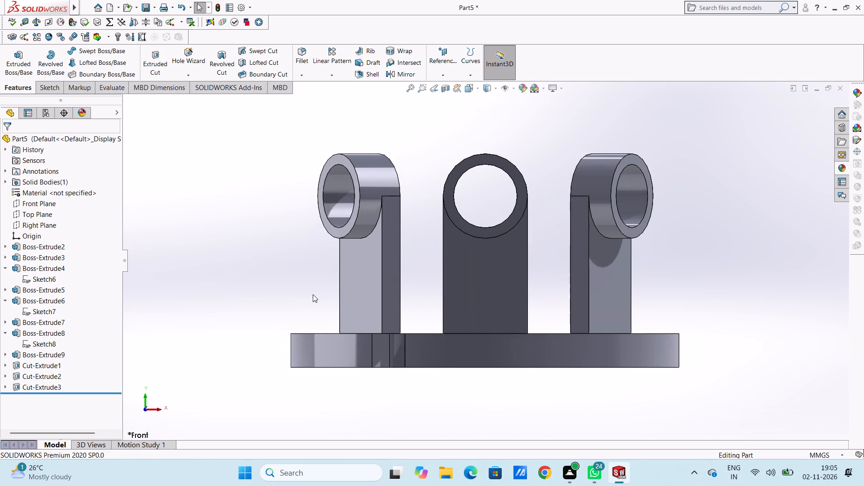
pyautogui.click(443, 58)
pyautogui.click(447, 82)
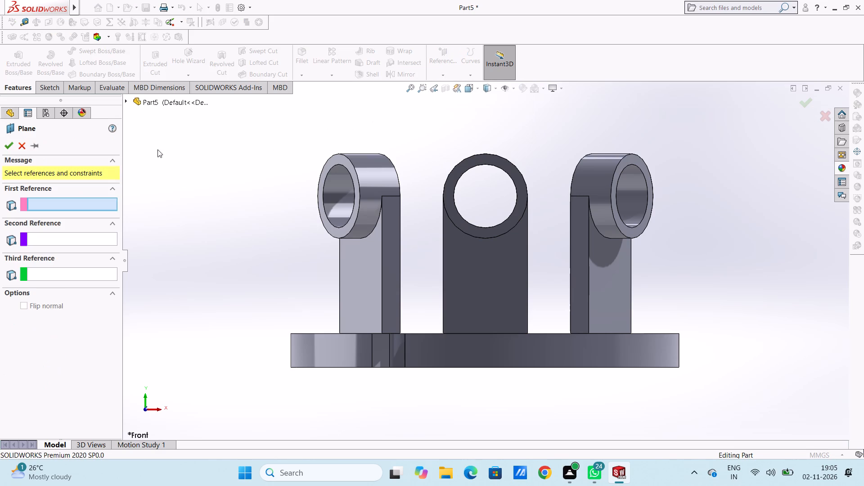
pyautogui.click(157, 103)
pyautogui.click(168, 178)
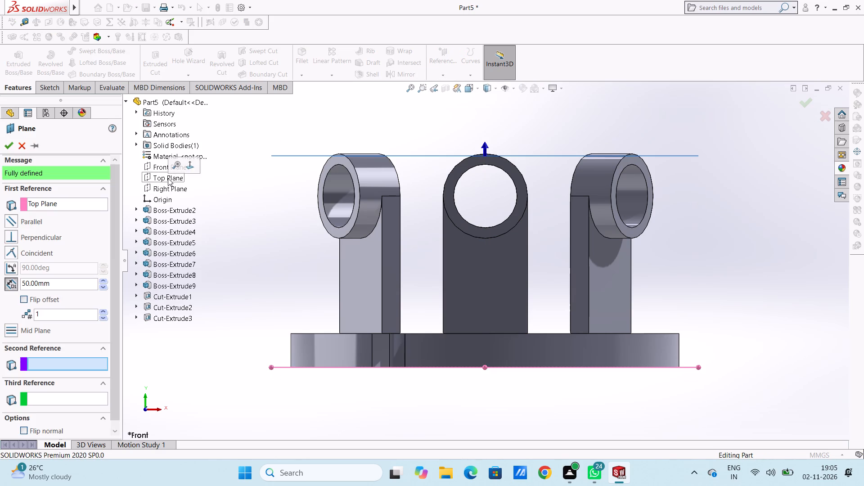
pyautogui.doubleClick(74, 280)
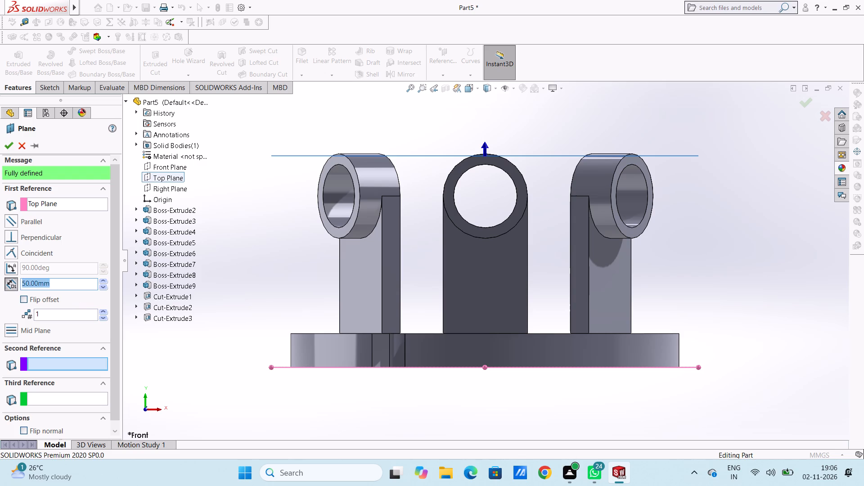
pyautogui.write('32.5')
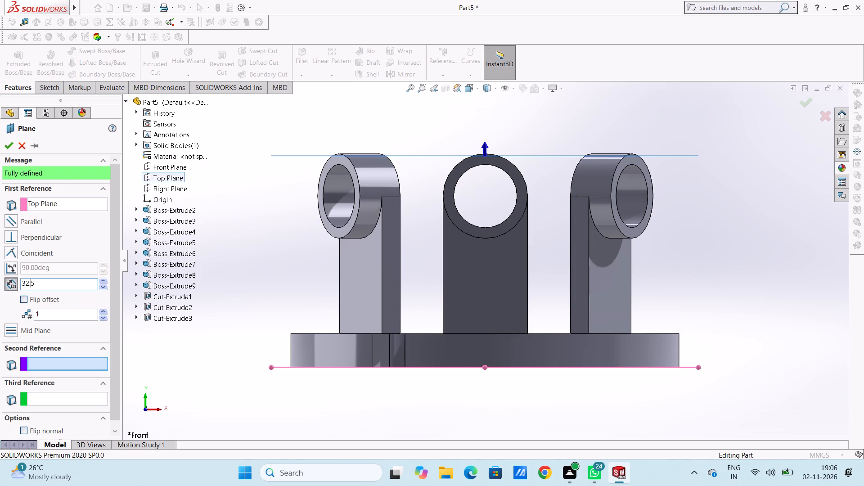
pyautogui.press('+')
pyautogui.press('8')
pyautogui.press('Return')
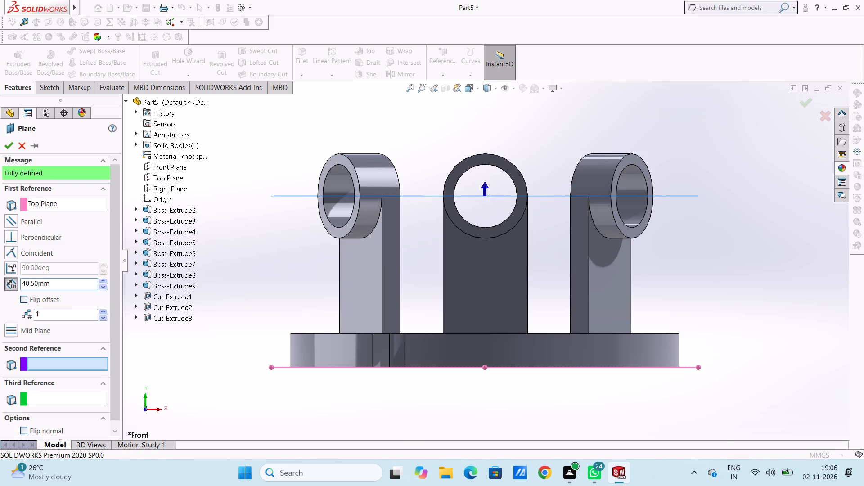
pyautogui.click(7, 141)
pyautogui.click(230, 202)
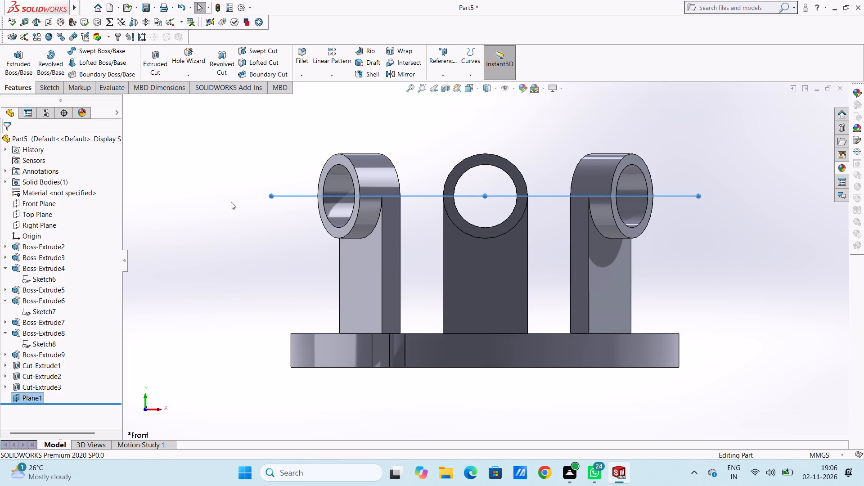
# Start a sketch on the new offset plane and draw a circle of 34 mm radius centred on the origin.
pyautogui.hotkey('ctrl', '5')
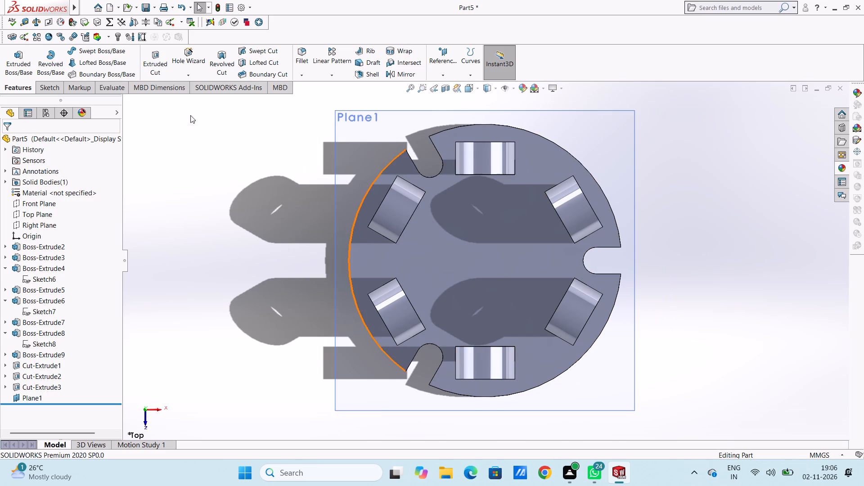
pyautogui.click(616, 144)
pyautogui.click(655, 116)
pyautogui.click(688, 187)
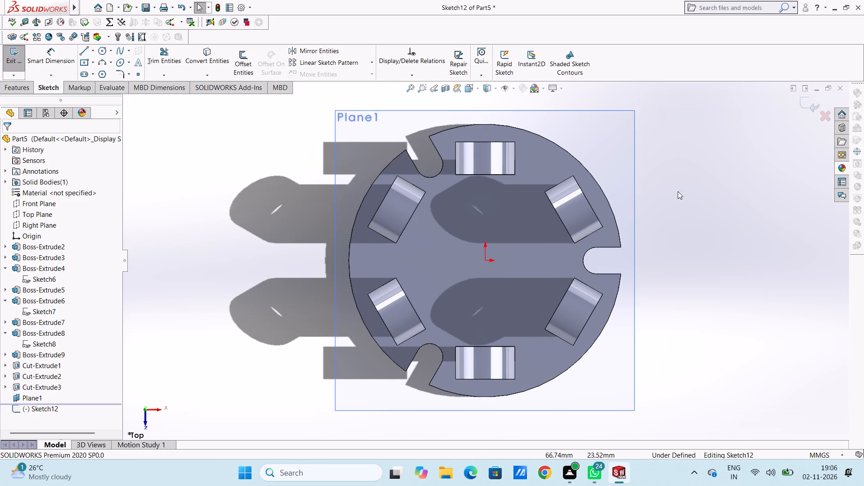
pyautogui.scroll(3, 579, 171)
pyautogui.scroll(-4, 505, 257)
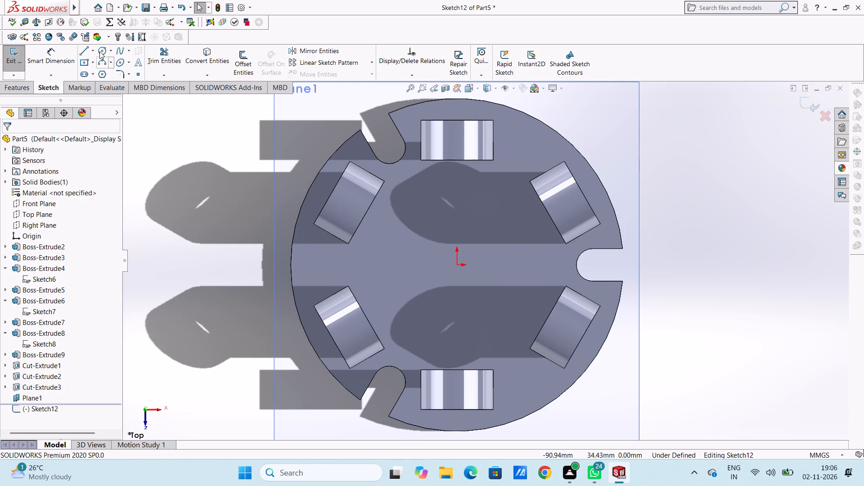
pyautogui.click(99, 51)
pyautogui.click(455, 266)
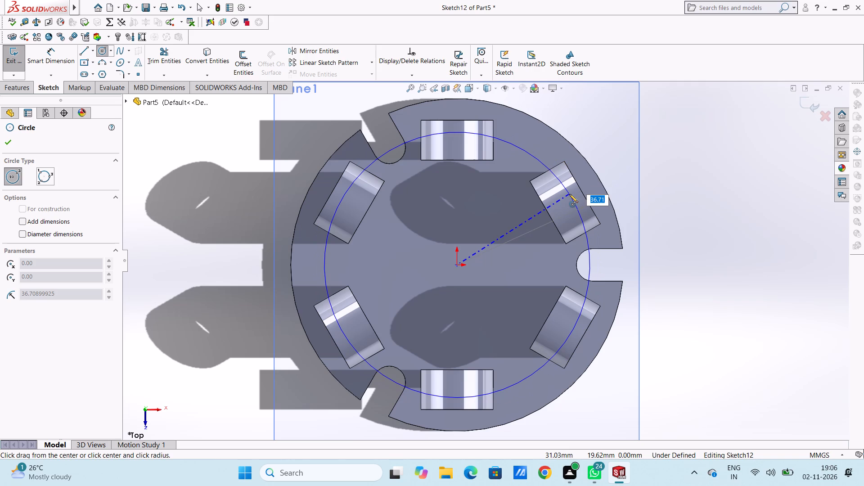
pyautogui.press('3')
pyautogui.press('4')
pyautogui.press('Return')
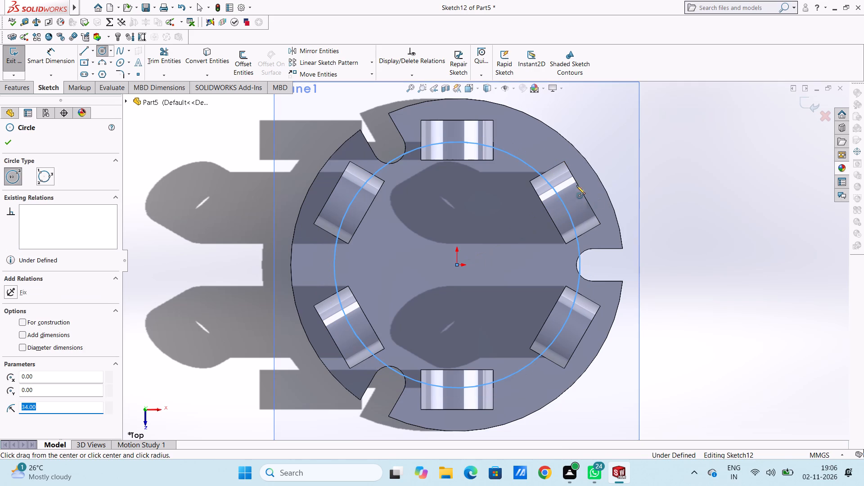
pyautogui.scroll(1, 516, 228)
pyautogui.rightClick(684, 161)
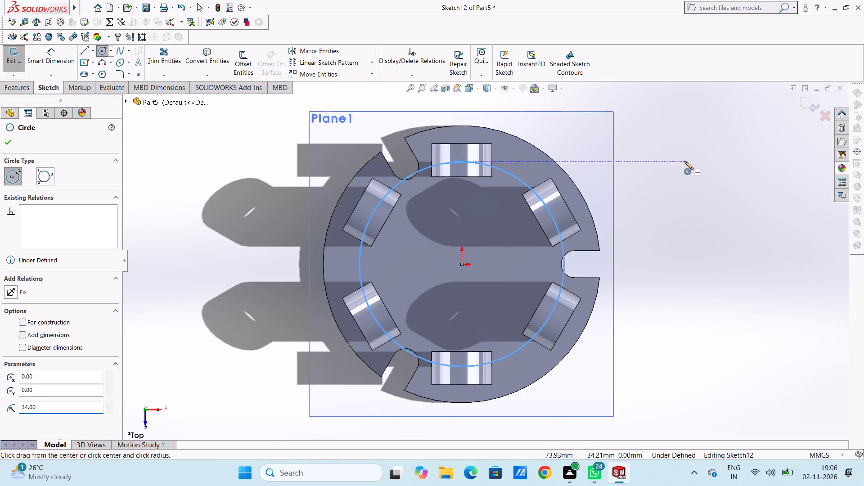
pyautogui.click(693, 170)
pyautogui.click(687, 178)
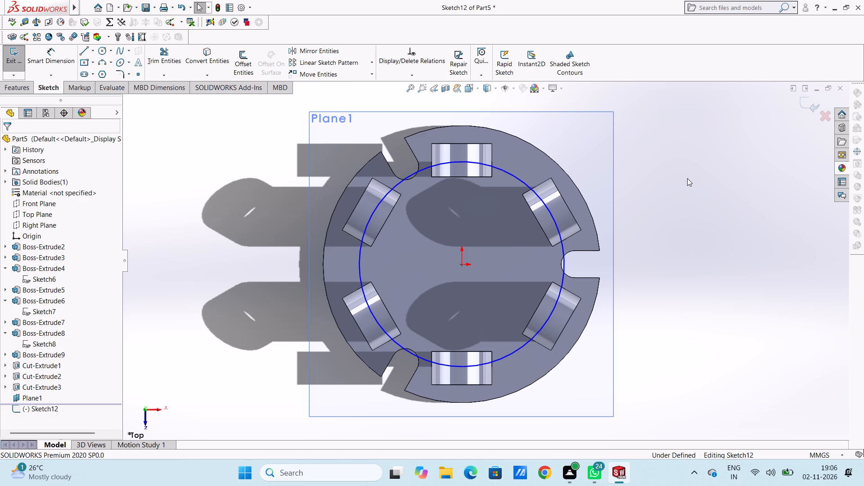
# Dimension the origin-centred circle to a 70 mm diameter.
pyautogui.click(58, 60)
pyautogui.click(398, 184)
pyautogui.scroll(3, 288, 158)
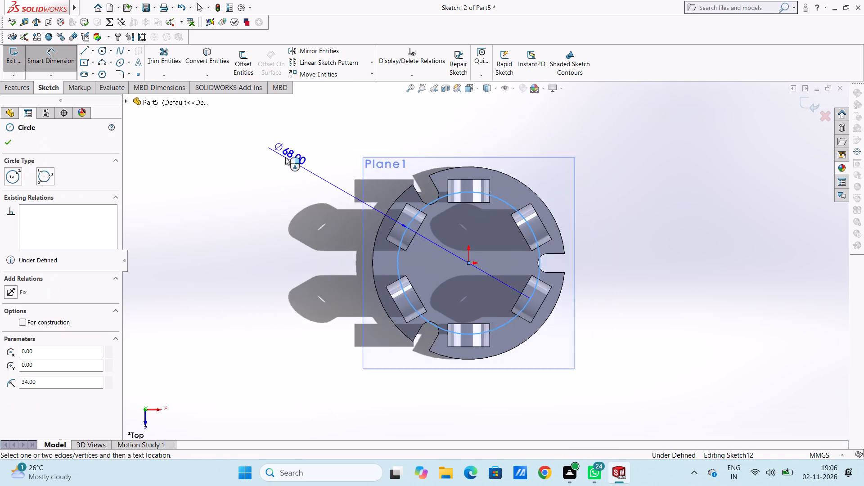
pyautogui.click(276, 149)
pyautogui.write('70')
pyautogui.press('Return')
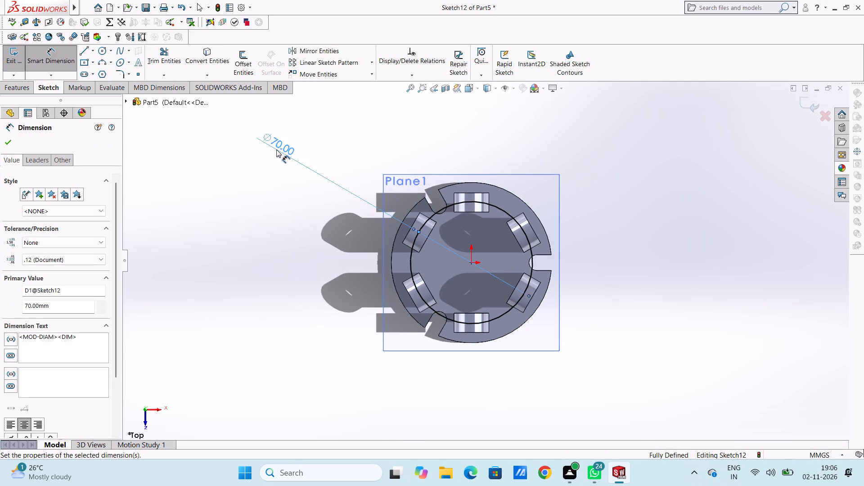
pyautogui.click(254, 183)
# Set the large circle's diameter to 69 mm.
pyautogui.scroll(-5, 496, 216)
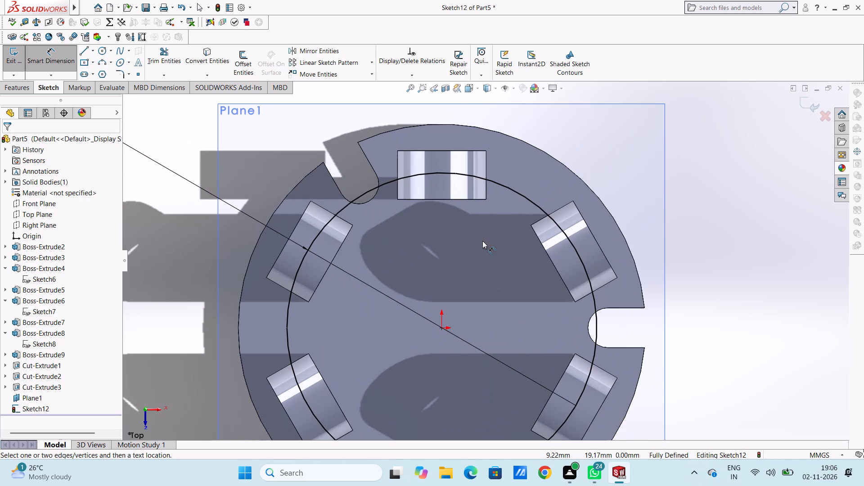
pyautogui.scroll(4, 482, 241)
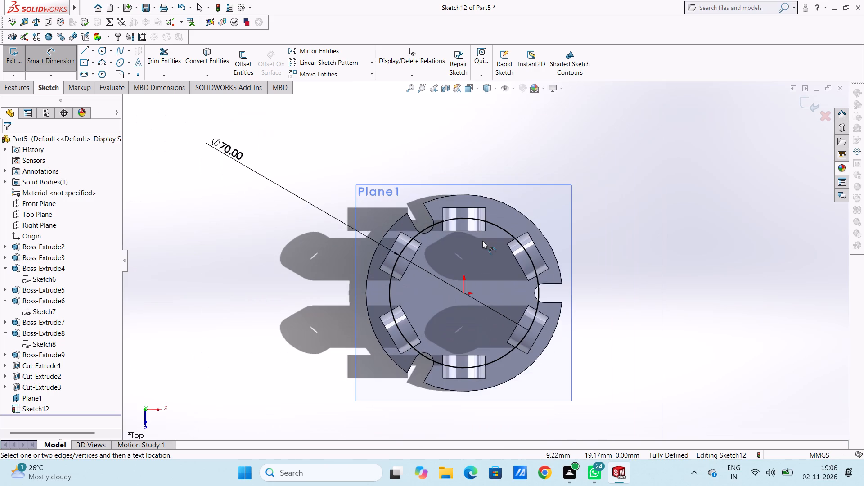
pyautogui.doubleClick(221, 147)
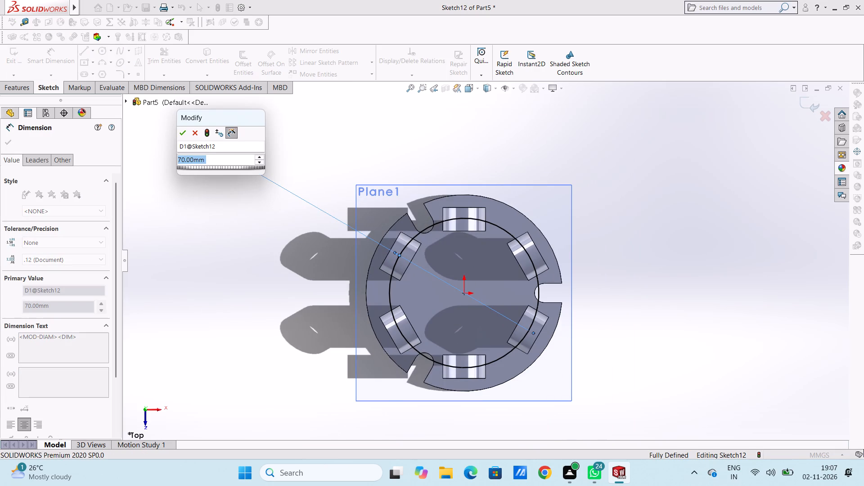
pyautogui.write('69')
pyautogui.press('Return')
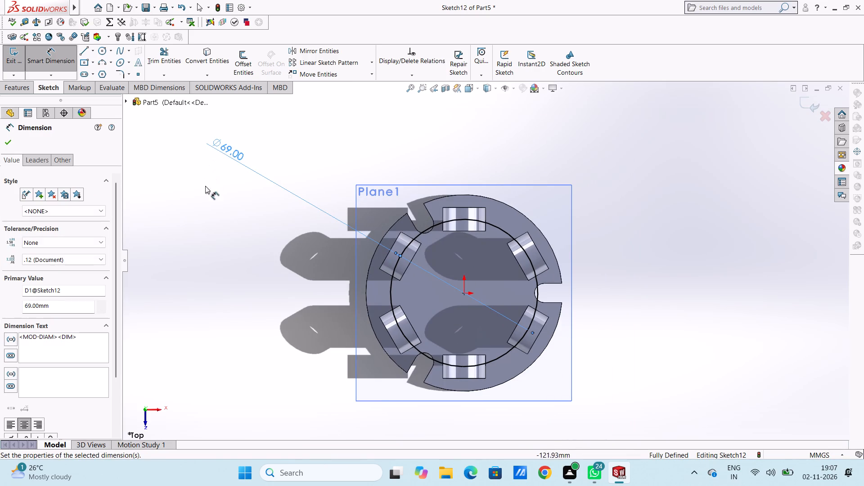
pyautogui.click(234, 238)
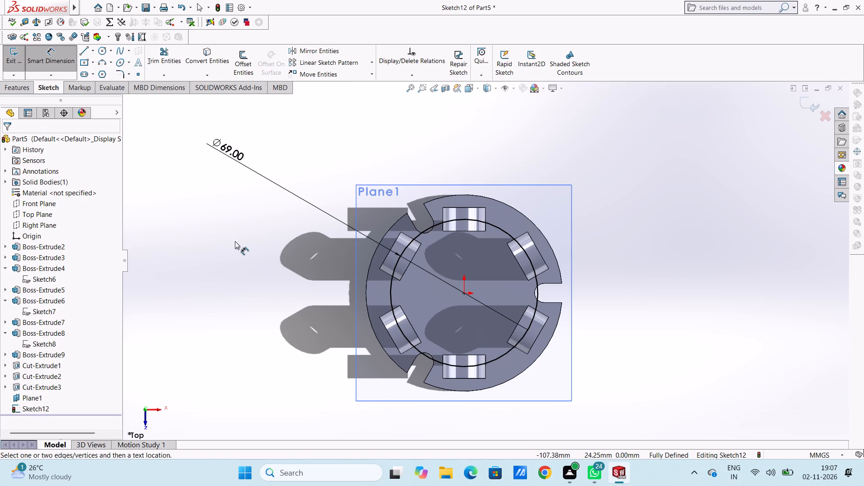
# Sketch a circle about 6.7 mm in diameter over the rear boss, centred on the 69 mm circle's quadrant point.
pyautogui.click(105, 52)
pyautogui.scroll(-4, 463, 240)
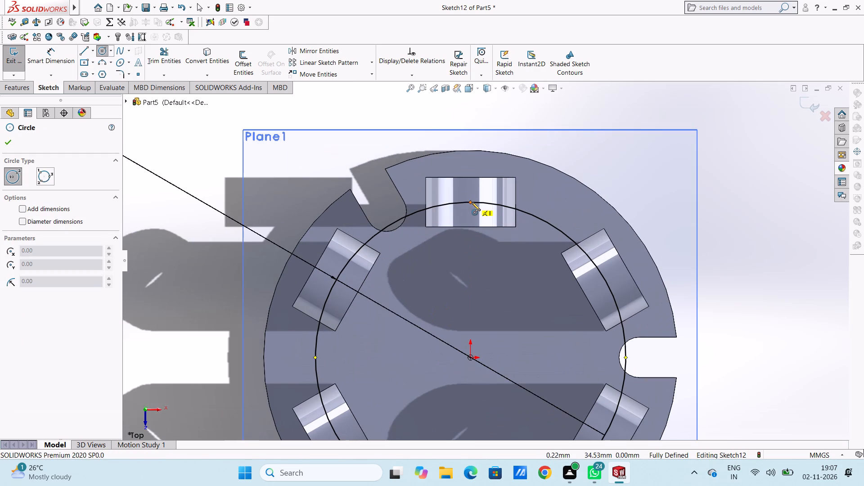
pyautogui.click(472, 202)
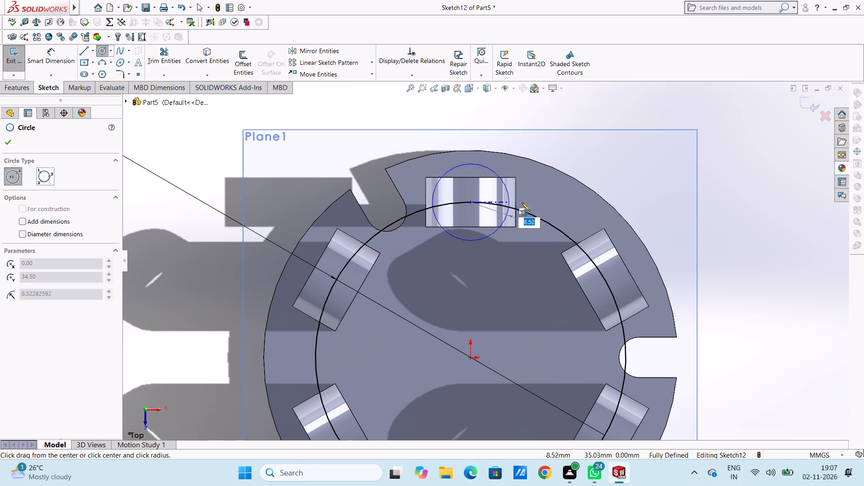
pyautogui.click(481, 191)
pyautogui.scroll(4, 580, 155)
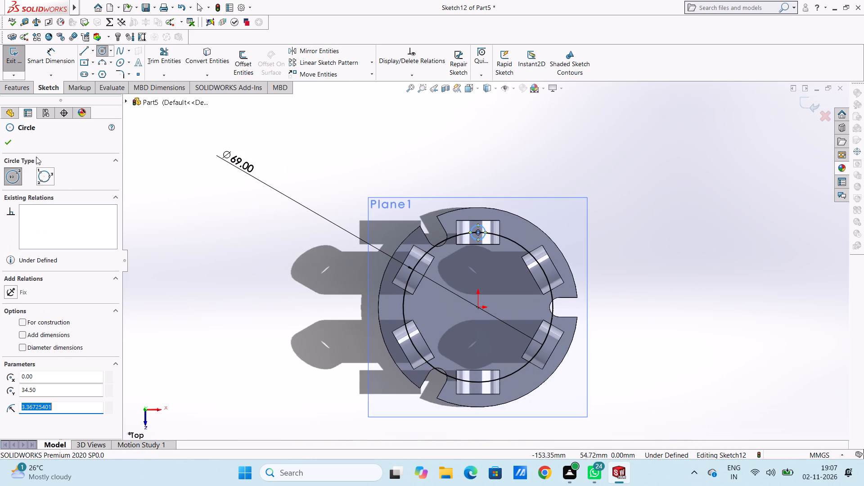
pyautogui.click(9, 144)
pyautogui.click(201, 209)
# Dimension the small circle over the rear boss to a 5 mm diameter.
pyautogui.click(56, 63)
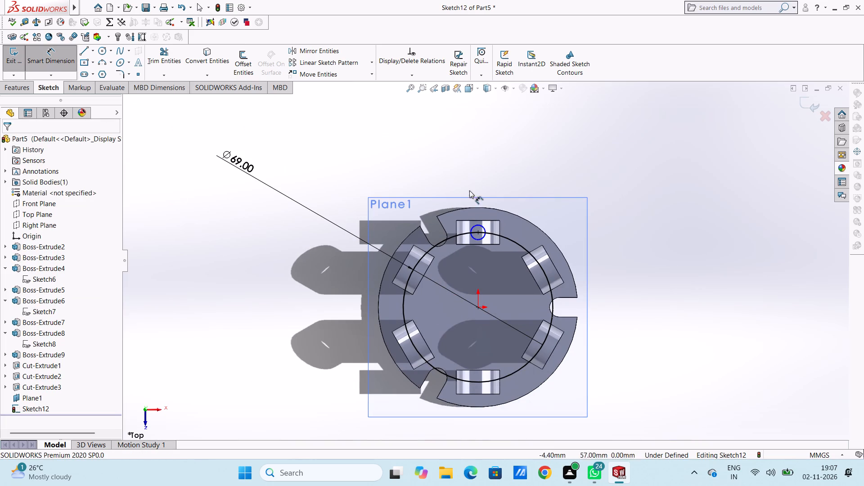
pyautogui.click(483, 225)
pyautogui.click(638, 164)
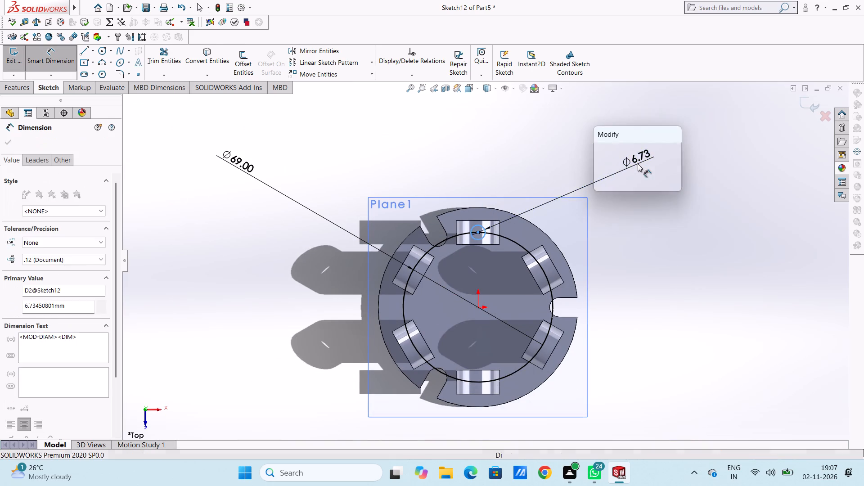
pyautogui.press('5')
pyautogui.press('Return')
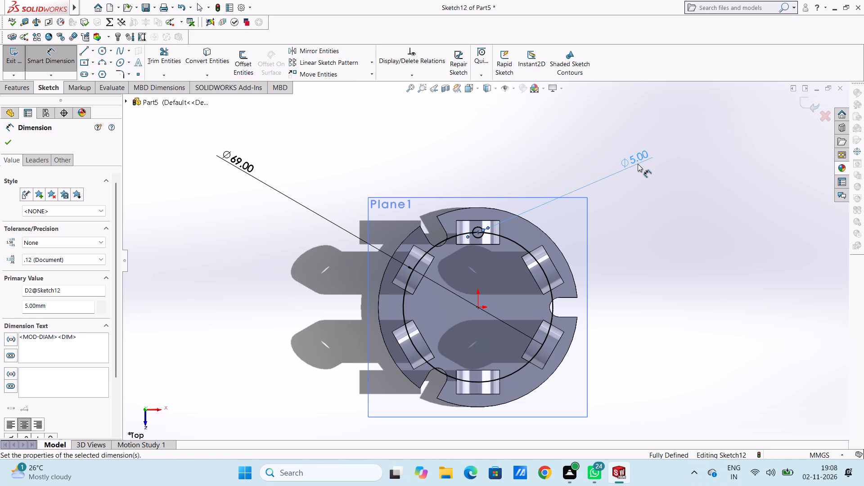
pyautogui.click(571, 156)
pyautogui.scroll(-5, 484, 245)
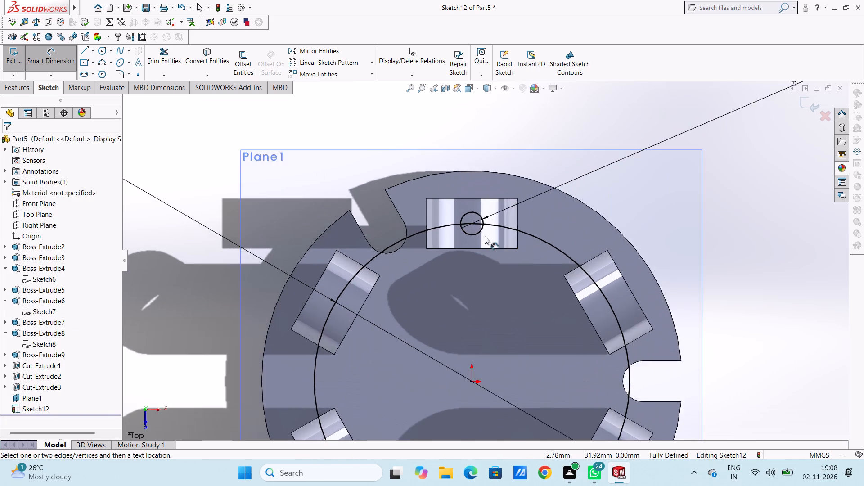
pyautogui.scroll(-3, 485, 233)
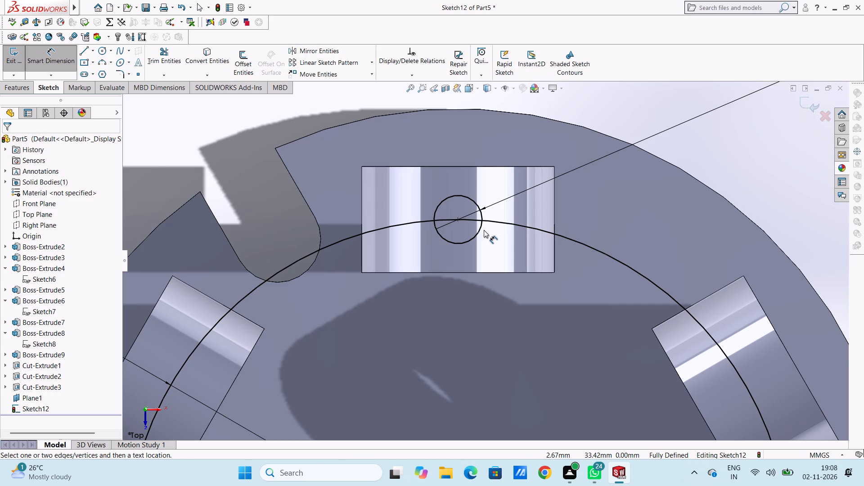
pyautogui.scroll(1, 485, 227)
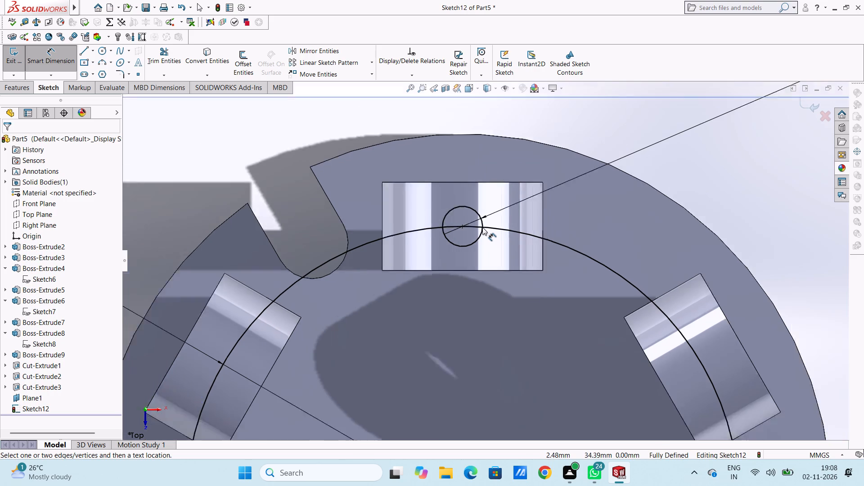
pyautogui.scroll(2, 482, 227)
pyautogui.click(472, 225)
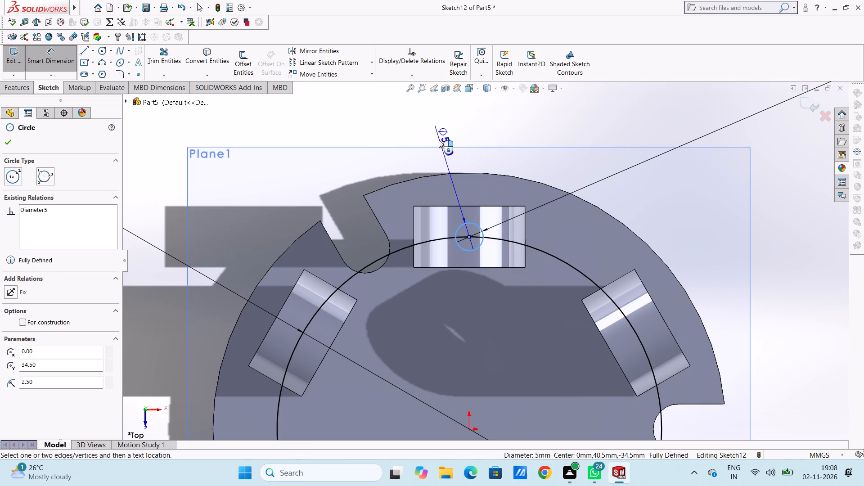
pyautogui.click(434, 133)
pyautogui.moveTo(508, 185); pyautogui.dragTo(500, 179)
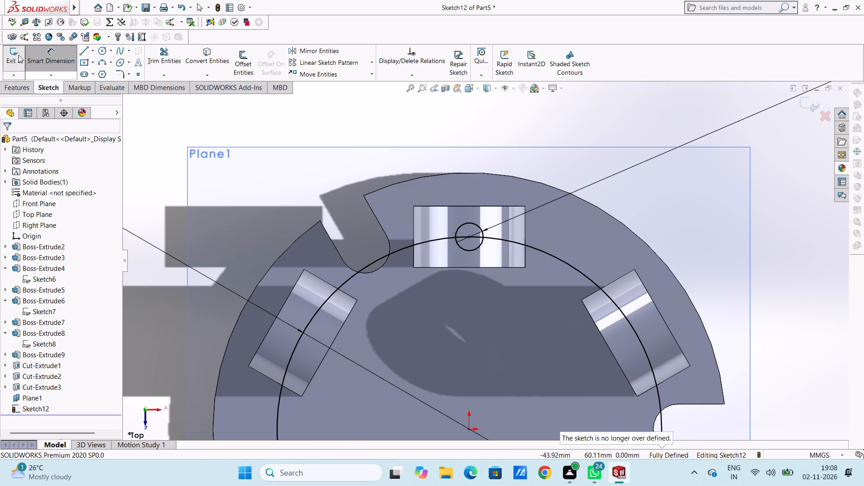
# Delete the 5 mm circle over the rear boss from the sketch.
pyautogui.click(57, 63)
pyautogui.click(462, 224)
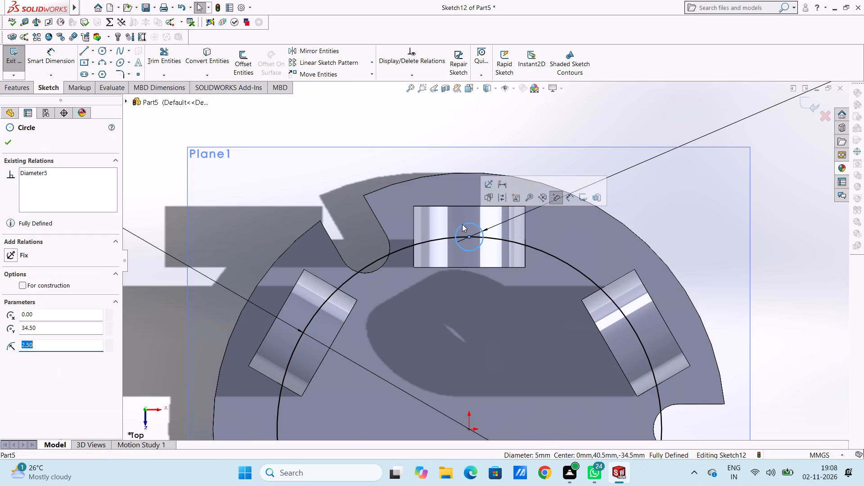
pyautogui.rightClick(454, 127)
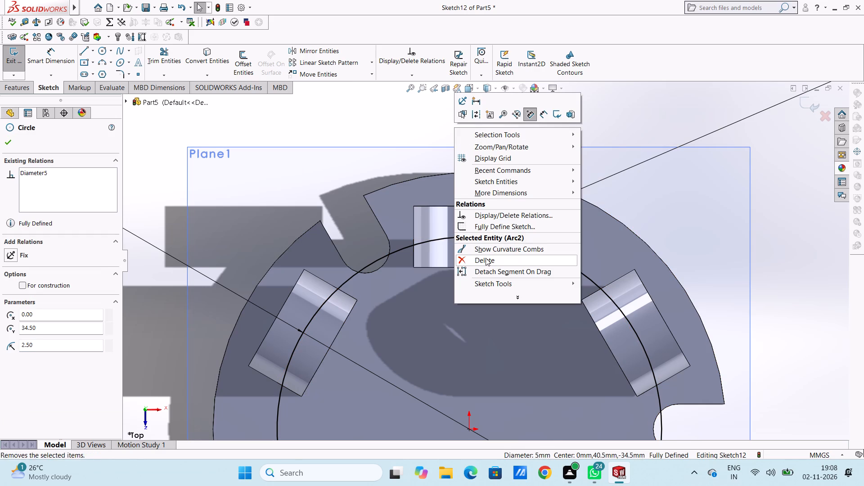
pyautogui.click(486, 258)
pyautogui.click(375, 230)
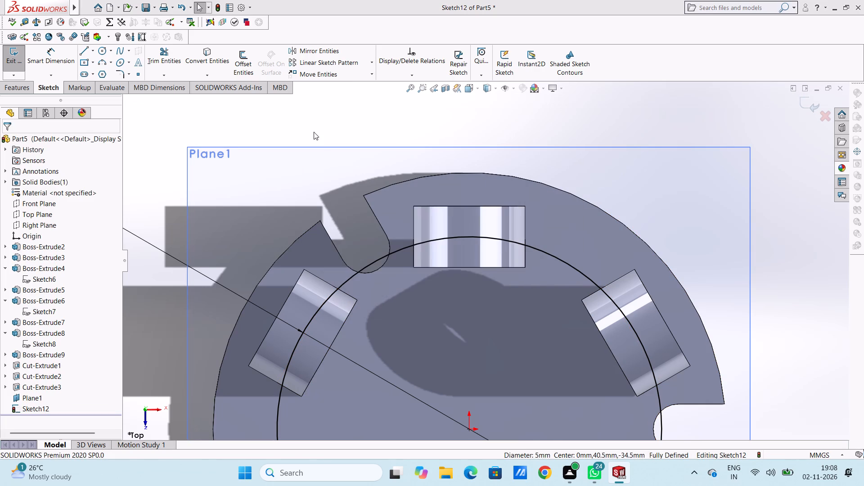
# Sketch a straight slot over the rear boss from the 69 mm circle's quadrant point, 0.5 mm long away from the origin and 4 mm wide.
pyautogui.click(85, 72)
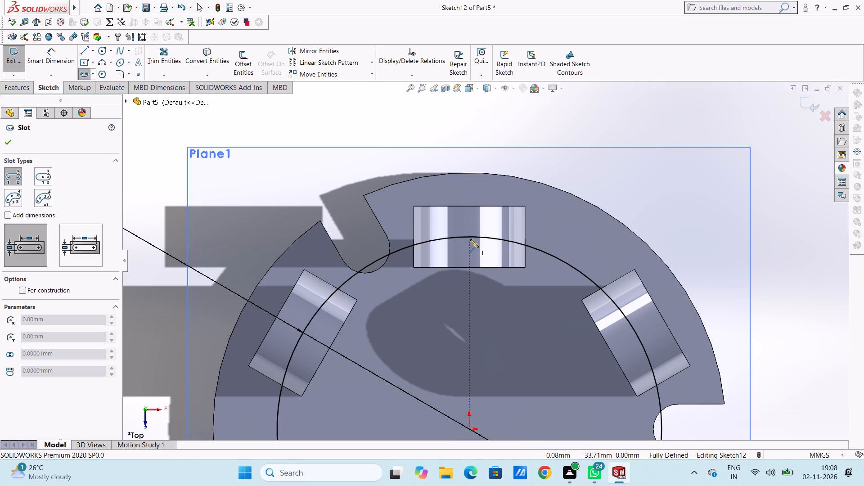
pyautogui.click(470, 238)
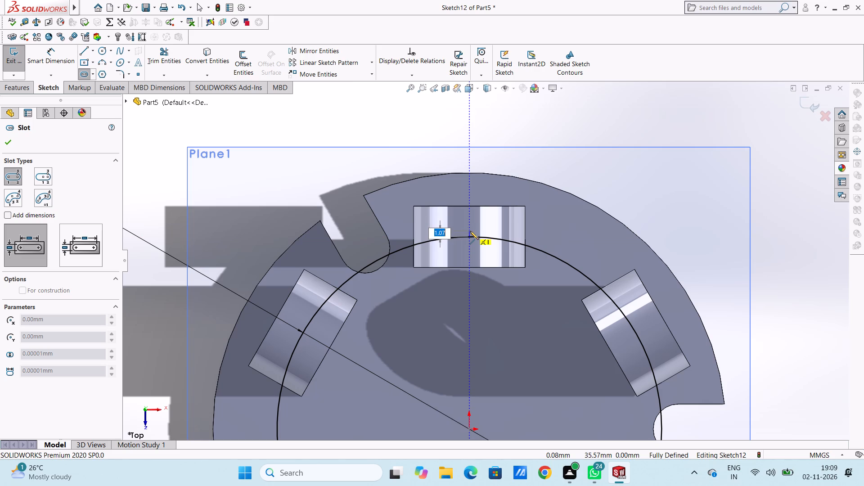
pyautogui.write('0.5')
pyautogui.press('Return')
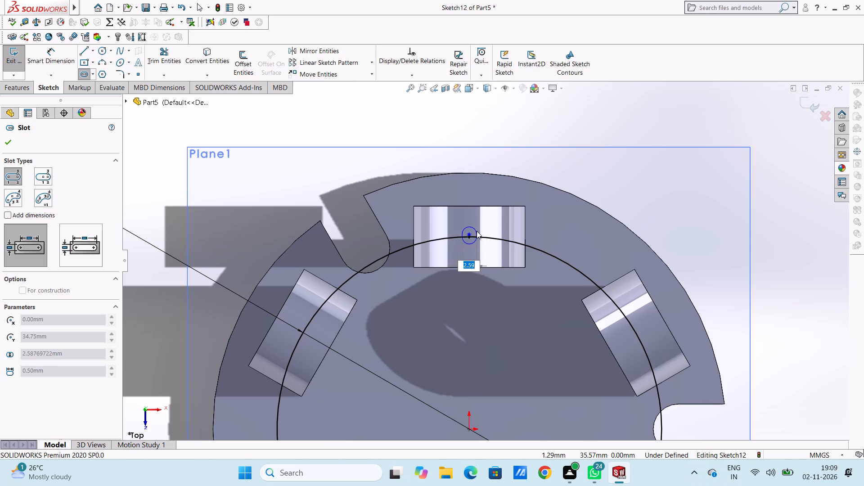
pyautogui.press('4')
pyautogui.press('Return')
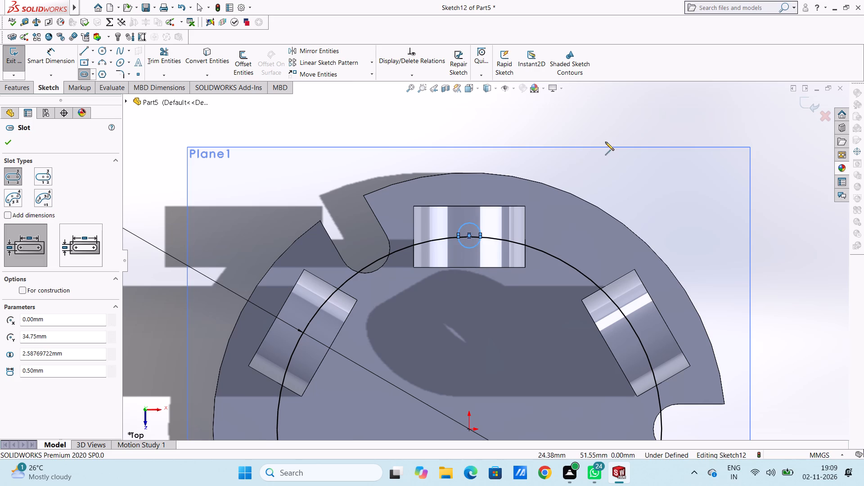
pyautogui.rightClick(585, 123)
pyautogui.click(599, 127)
pyautogui.click(590, 131)
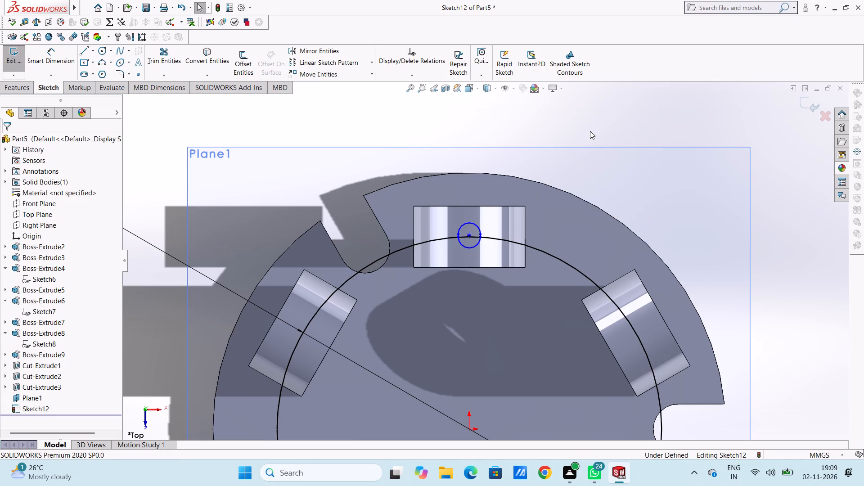
# Dimension the slot's short straight side to 0.4 mm.
pyautogui.scroll(-4, 481, 213)
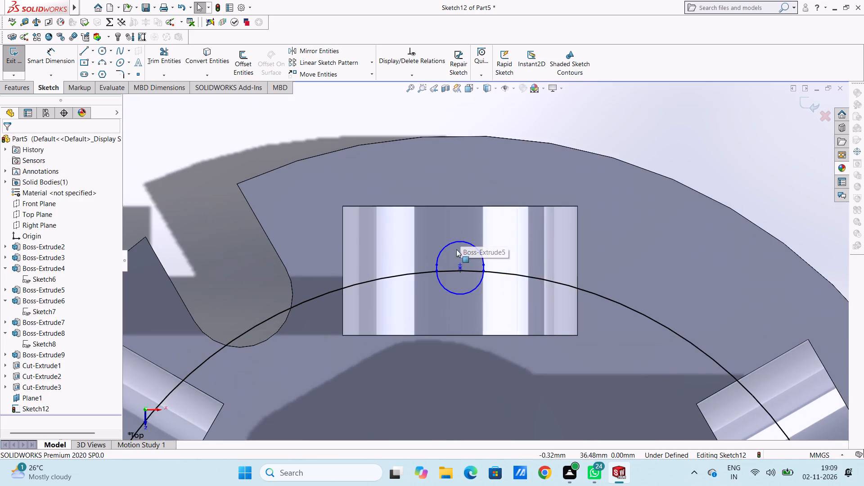
pyautogui.scroll(-3, 456, 252)
pyautogui.scroll(4, 482, 282)
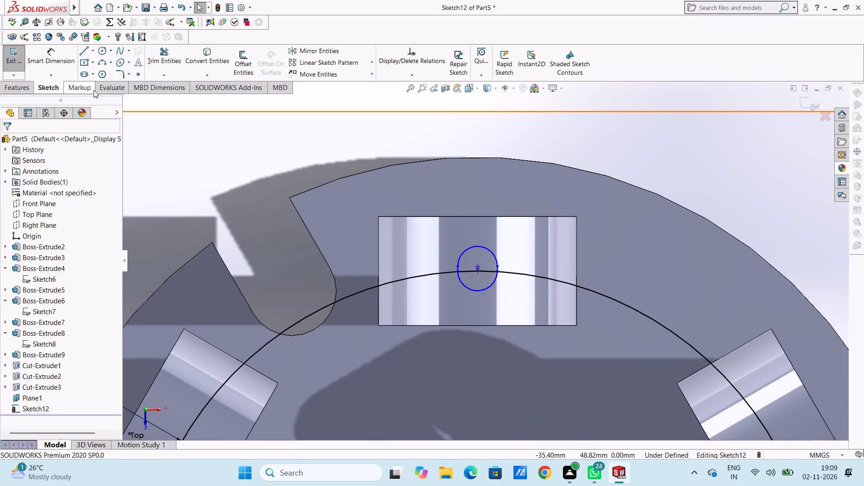
pyautogui.click(54, 55)
pyautogui.scroll(-4, 517, 270)
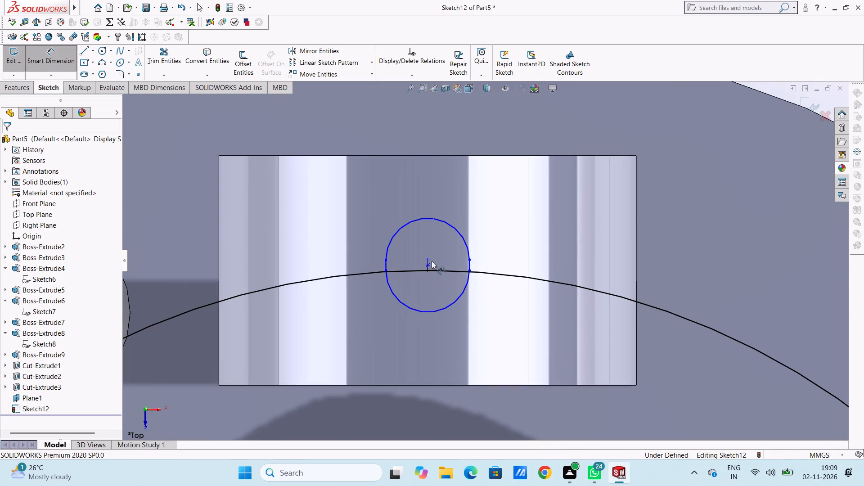
pyautogui.scroll(-5, 434, 273)
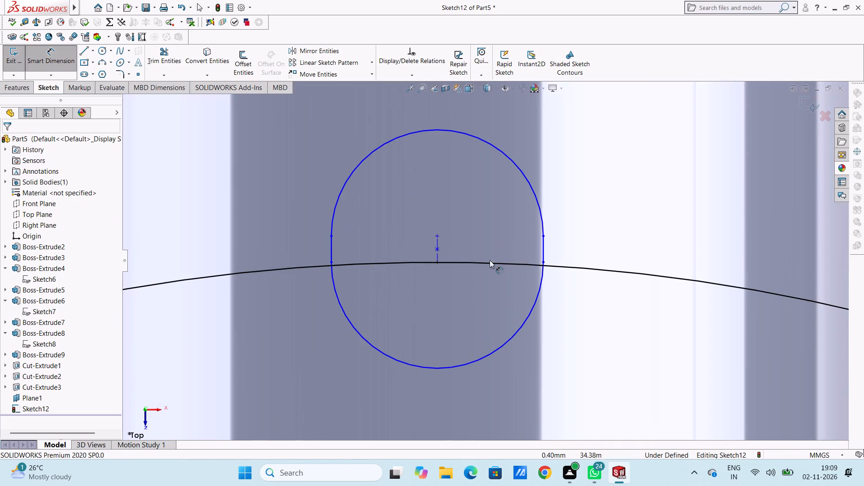
pyautogui.click(547, 249)
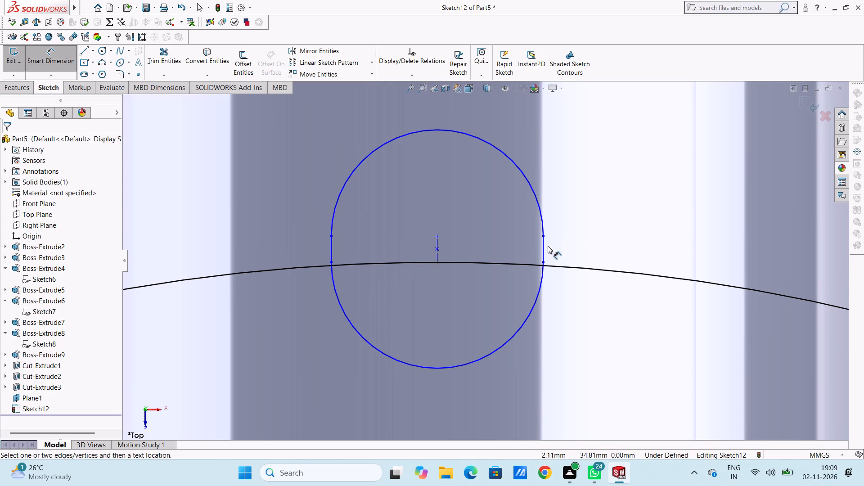
pyautogui.click(544, 245)
pyautogui.scroll(9, 731, 219)
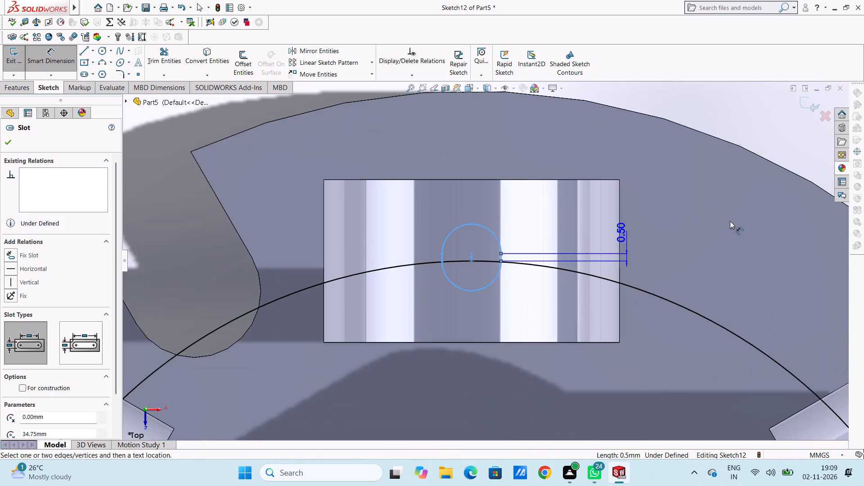
pyautogui.scroll(3, 738, 224)
pyautogui.click(748, 217)
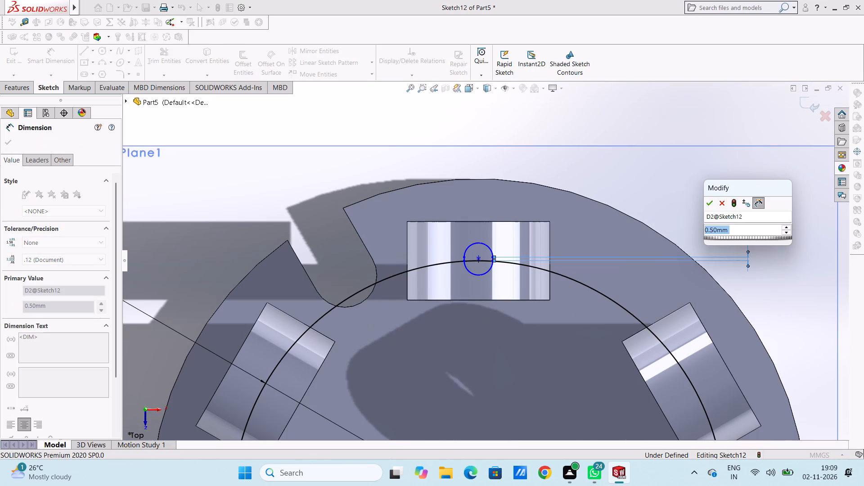
pyautogui.write('0.')
pyautogui.press('4')
pyautogui.press('Return')
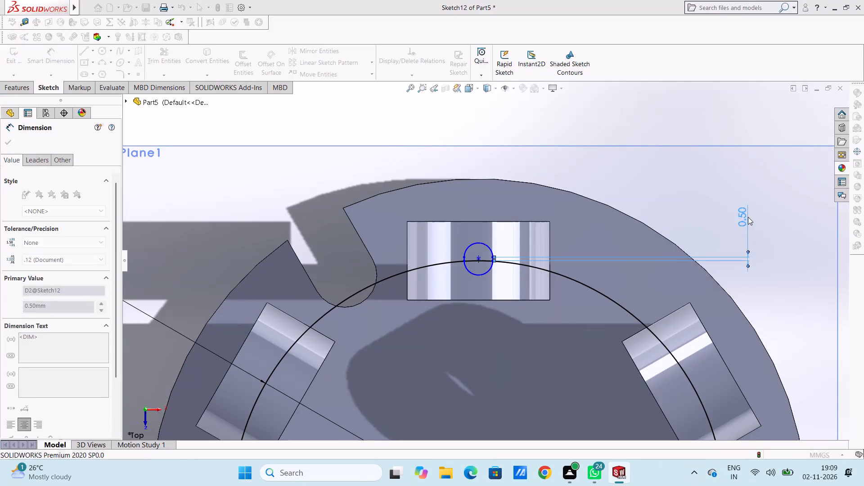
pyautogui.click(539, 119)
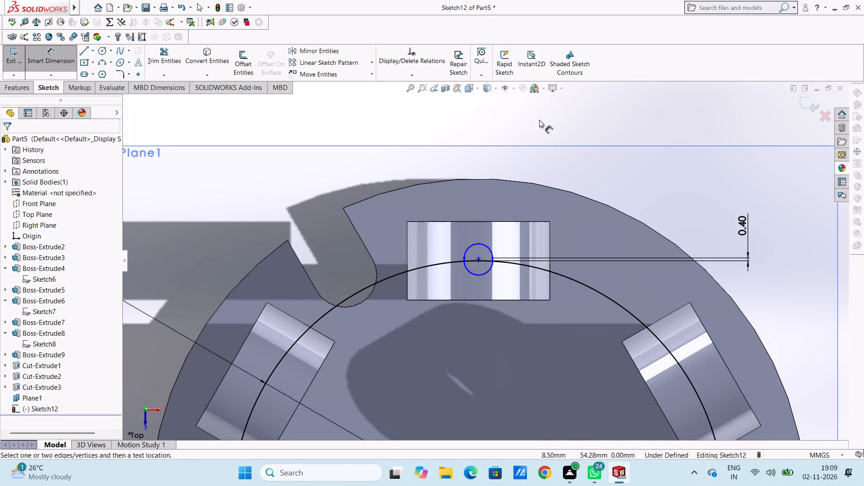
# Dimension the slot's end arc to a radius of 1 mm.
pyautogui.scroll(4, 487, 269)
pyautogui.click(481, 252)
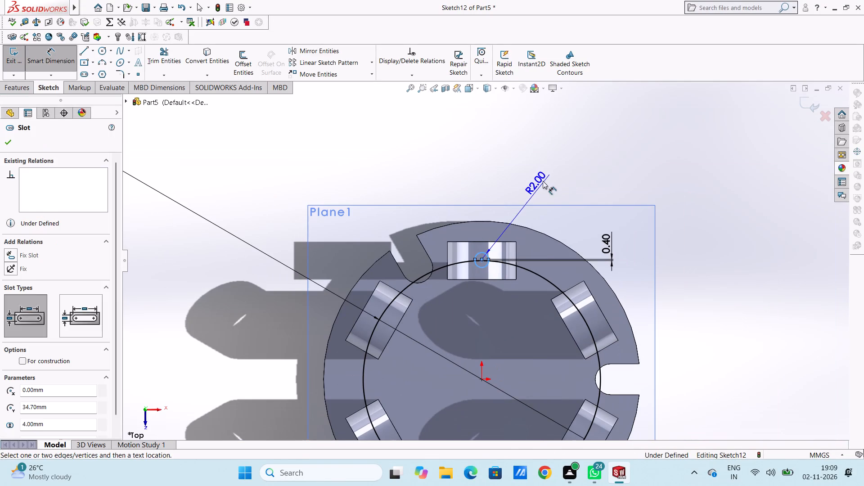
pyautogui.click(562, 162)
pyautogui.press('1')
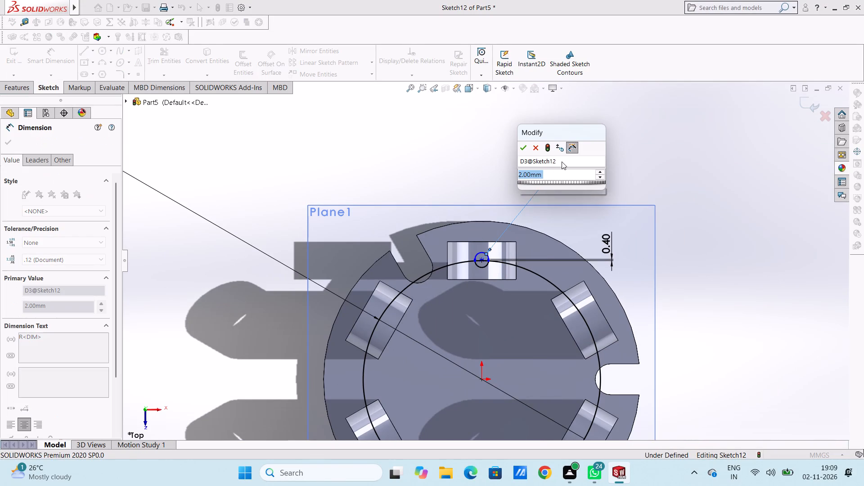
pyautogui.press('Return')
pyautogui.click(505, 153)
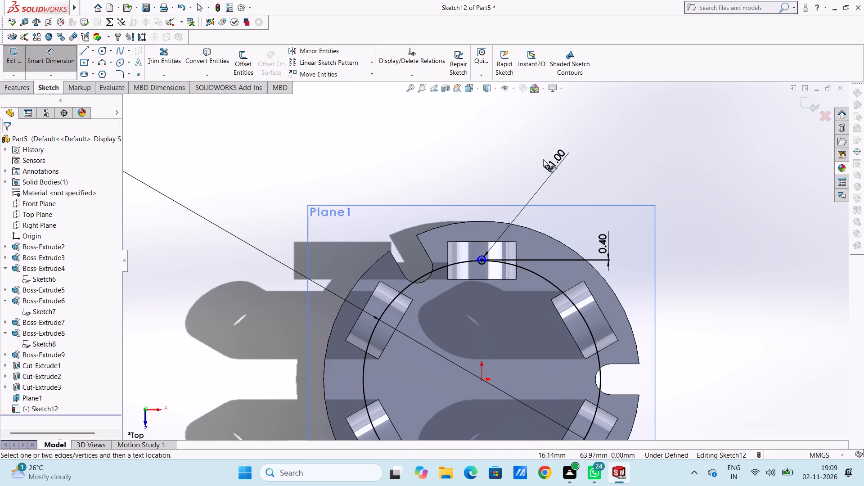
# Set the slot's end arc radius to 2 mm.
pyautogui.doubleClick(549, 165)
pyautogui.press('2')
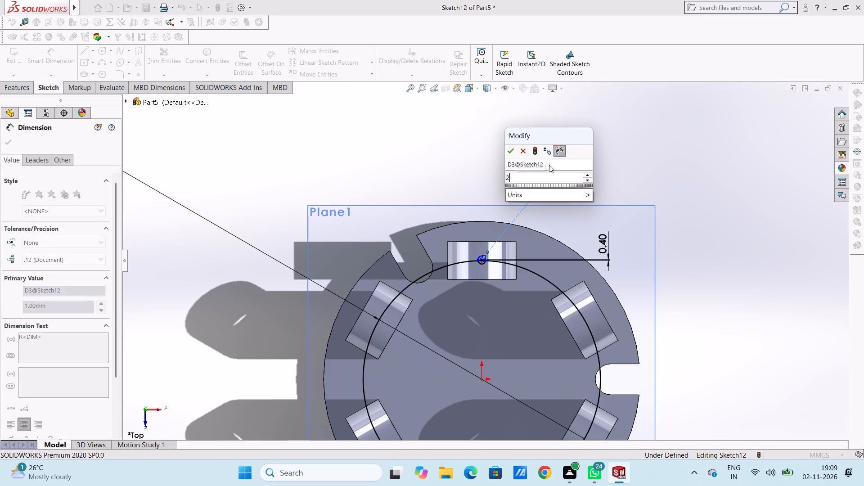
pyautogui.press('Return')
pyautogui.click(447, 176)
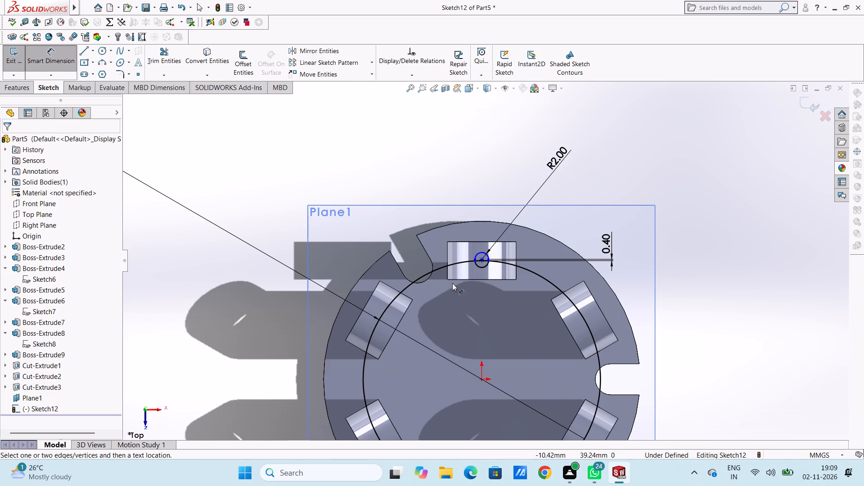
# Dimension the horizontal distance from the slot's lower arc centre to the upper end of its left straight side at 2 mm.
pyautogui.scroll(-4, 489, 281)
pyautogui.scroll(-4, 486, 220)
pyautogui.scroll(-4, 444, 265)
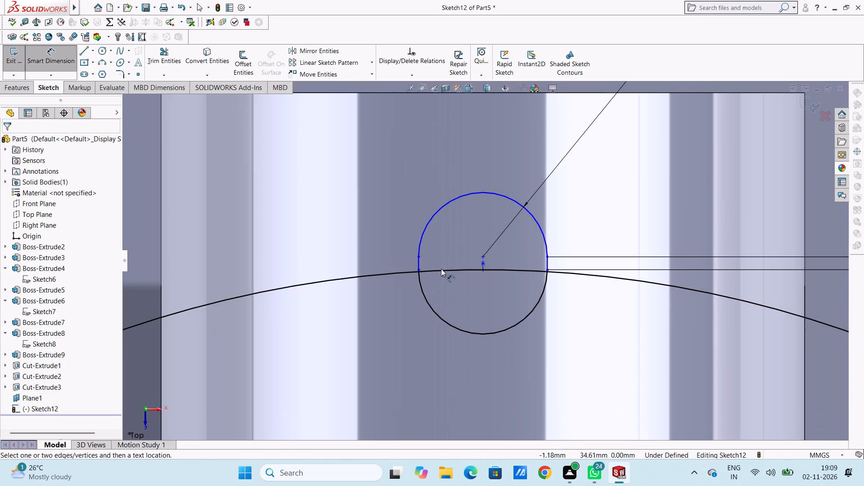
pyautogui.click(484, 270)
pyautogui.click(419, 257)
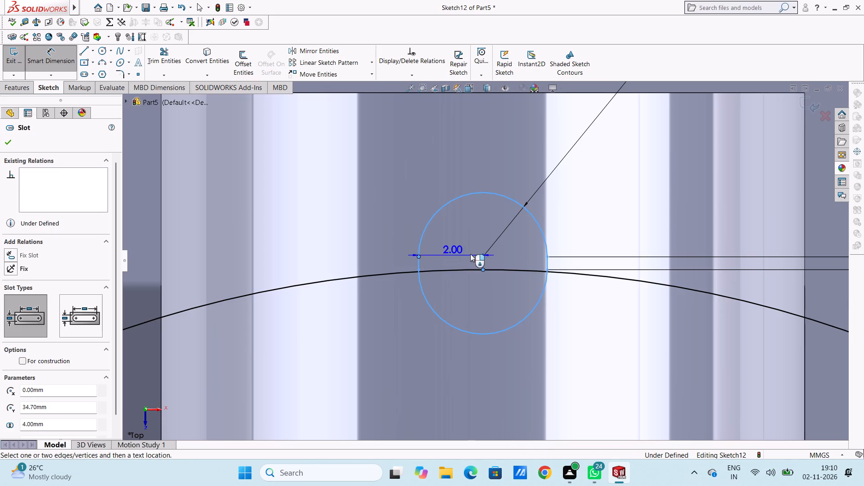
pyautogui.click(454, 190)
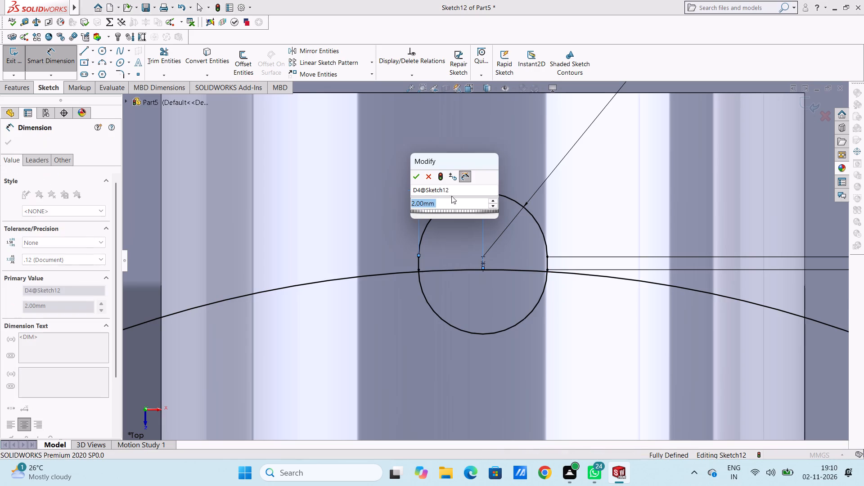
pyautogui.click(414, 176)
pyautogui.scroll(7, 396, 189)
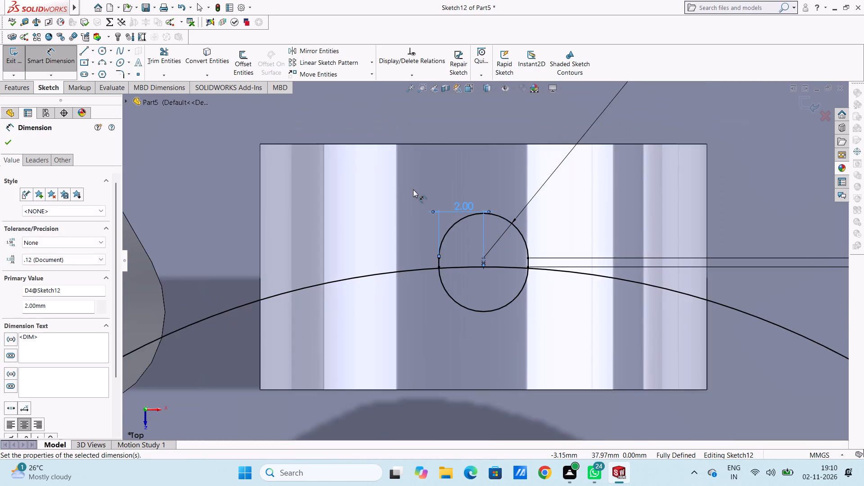
pyautogui.scroll(7, 413, 189)
pyautogui.click(392, 139)
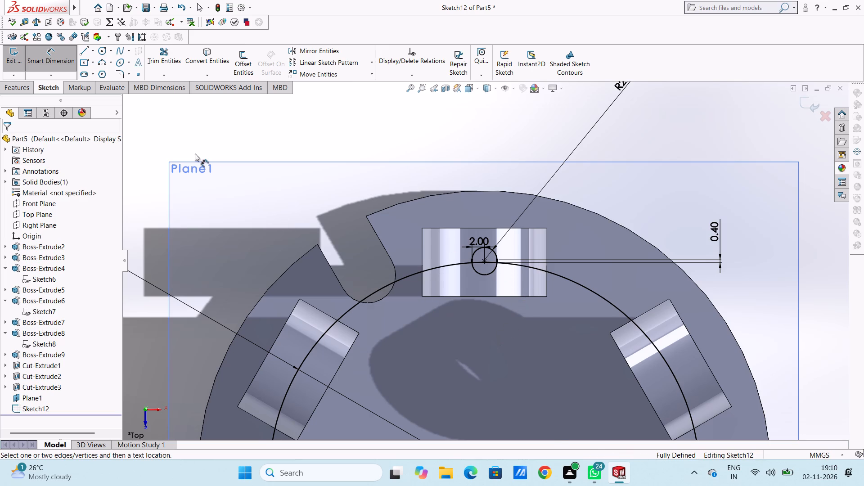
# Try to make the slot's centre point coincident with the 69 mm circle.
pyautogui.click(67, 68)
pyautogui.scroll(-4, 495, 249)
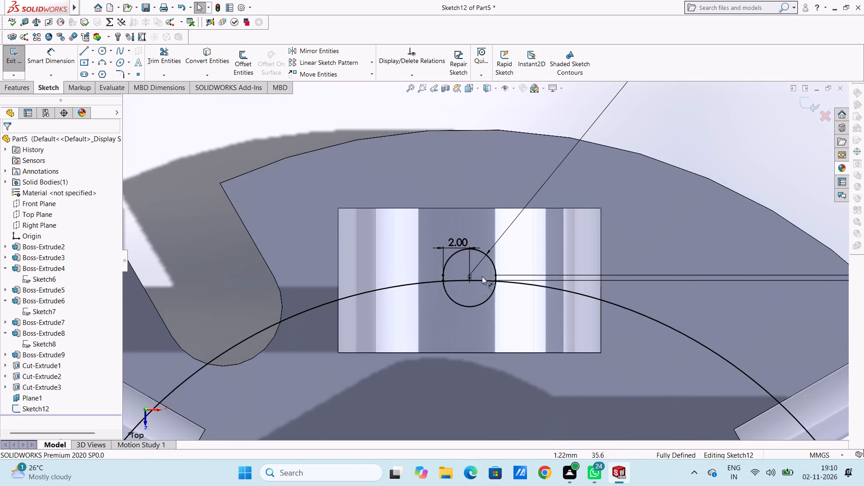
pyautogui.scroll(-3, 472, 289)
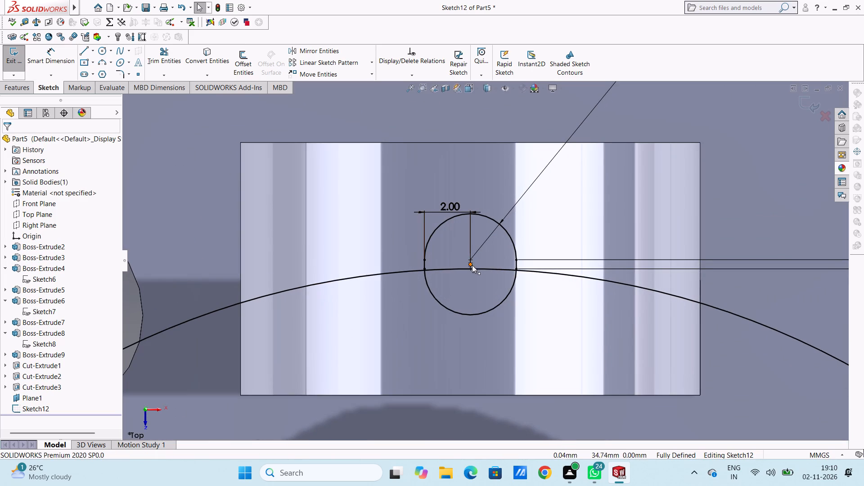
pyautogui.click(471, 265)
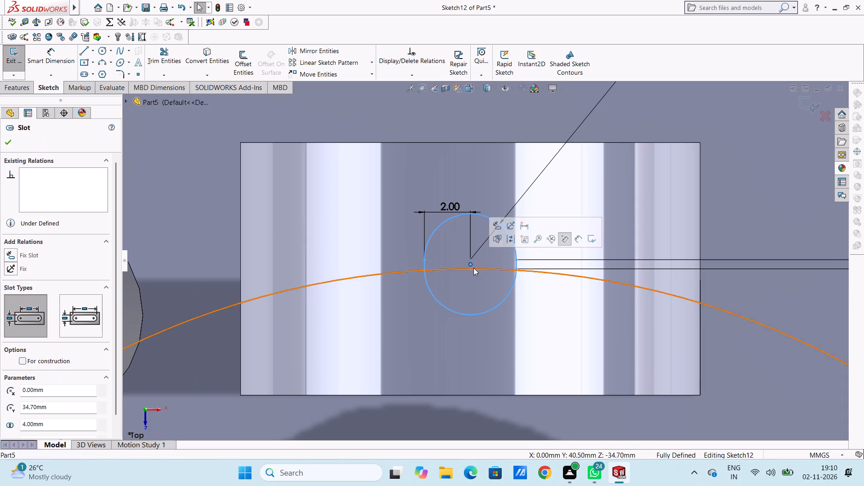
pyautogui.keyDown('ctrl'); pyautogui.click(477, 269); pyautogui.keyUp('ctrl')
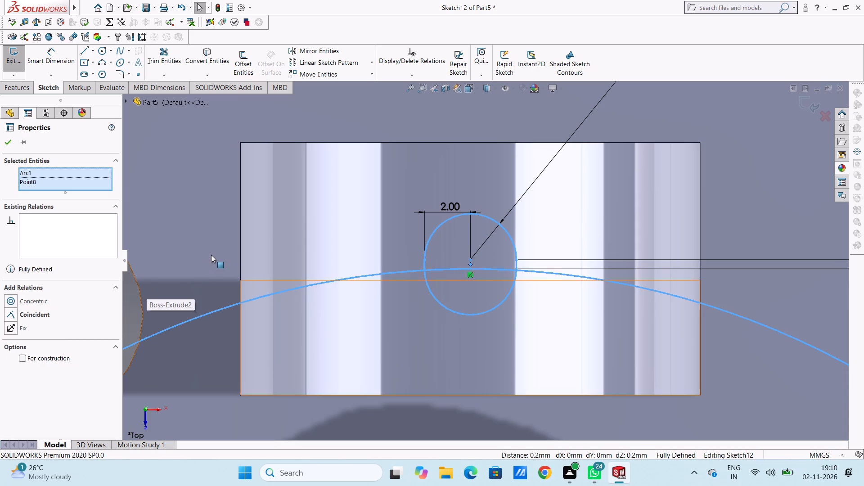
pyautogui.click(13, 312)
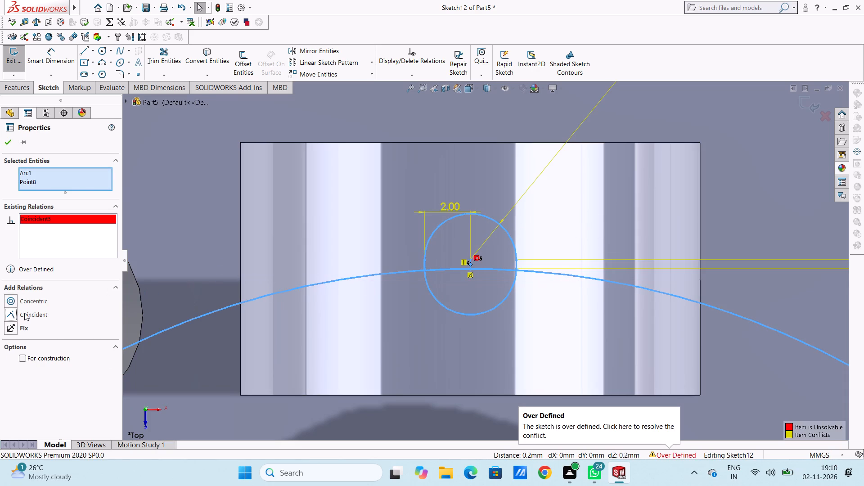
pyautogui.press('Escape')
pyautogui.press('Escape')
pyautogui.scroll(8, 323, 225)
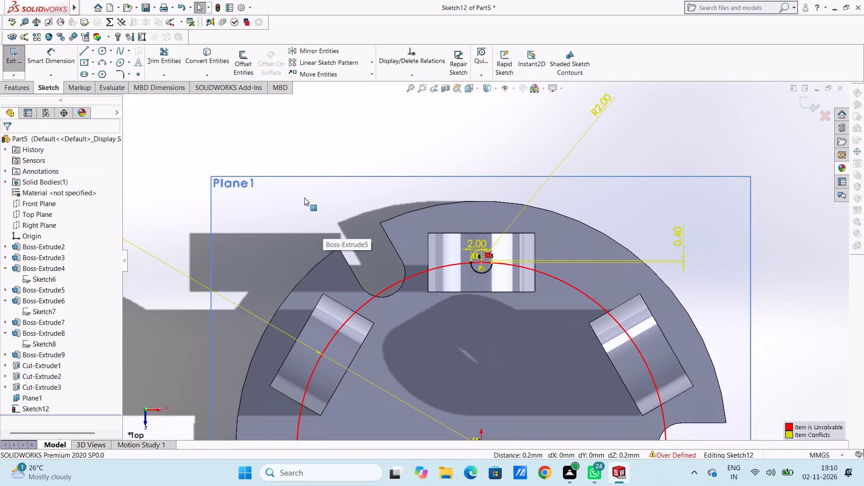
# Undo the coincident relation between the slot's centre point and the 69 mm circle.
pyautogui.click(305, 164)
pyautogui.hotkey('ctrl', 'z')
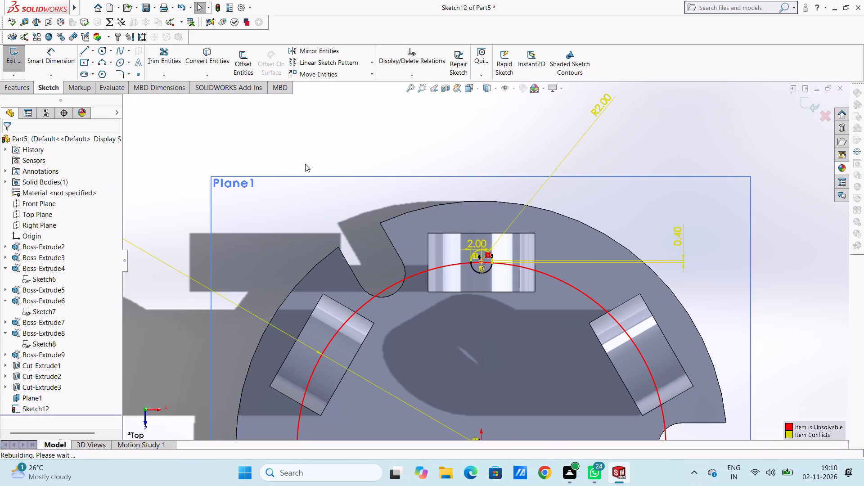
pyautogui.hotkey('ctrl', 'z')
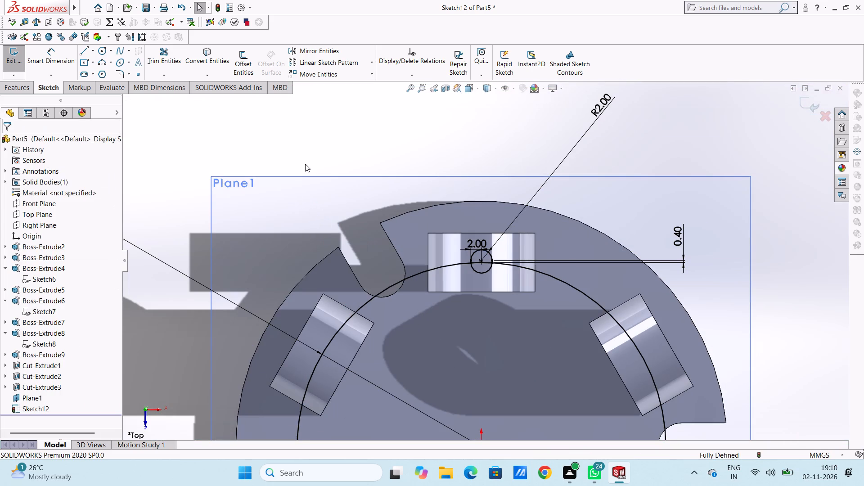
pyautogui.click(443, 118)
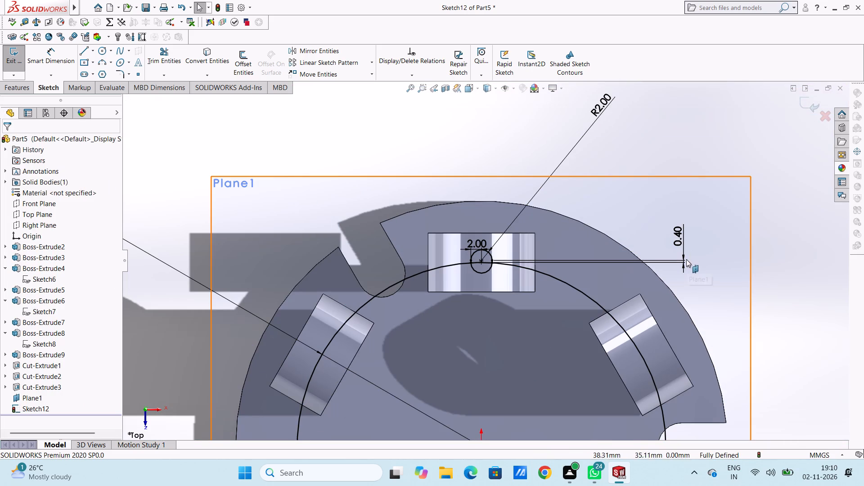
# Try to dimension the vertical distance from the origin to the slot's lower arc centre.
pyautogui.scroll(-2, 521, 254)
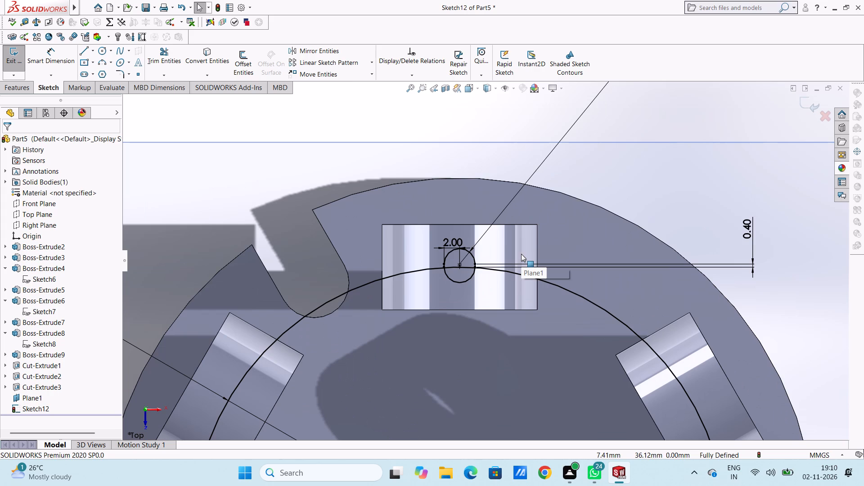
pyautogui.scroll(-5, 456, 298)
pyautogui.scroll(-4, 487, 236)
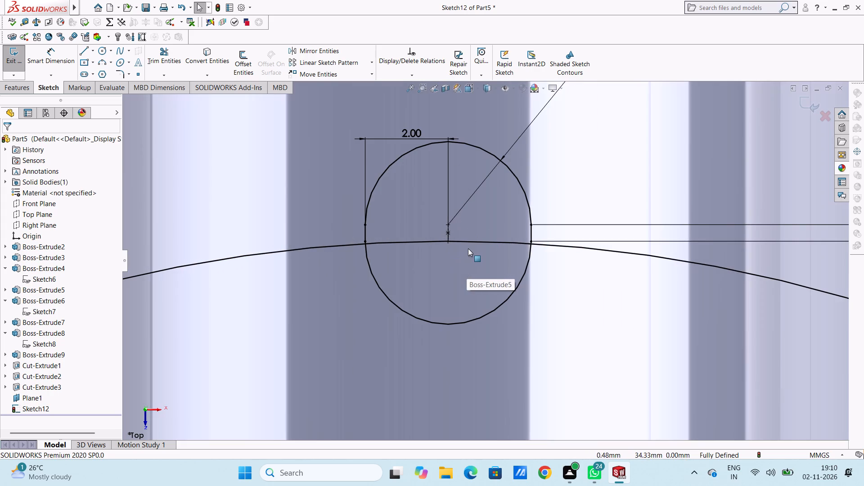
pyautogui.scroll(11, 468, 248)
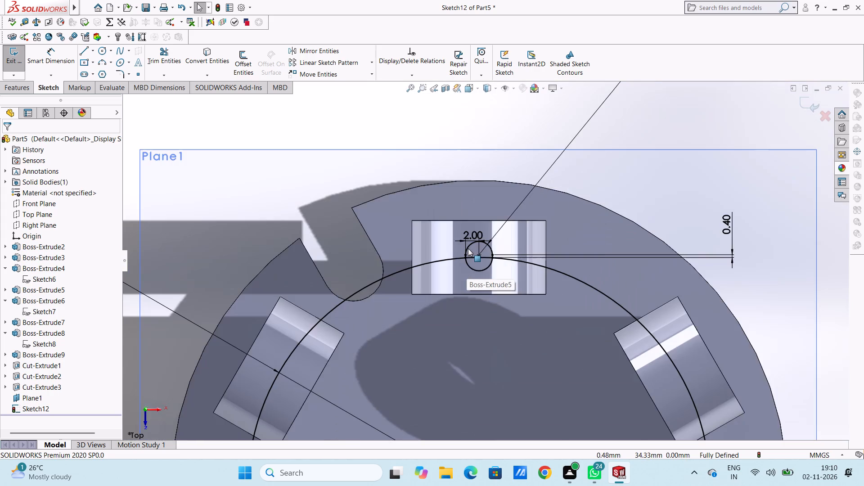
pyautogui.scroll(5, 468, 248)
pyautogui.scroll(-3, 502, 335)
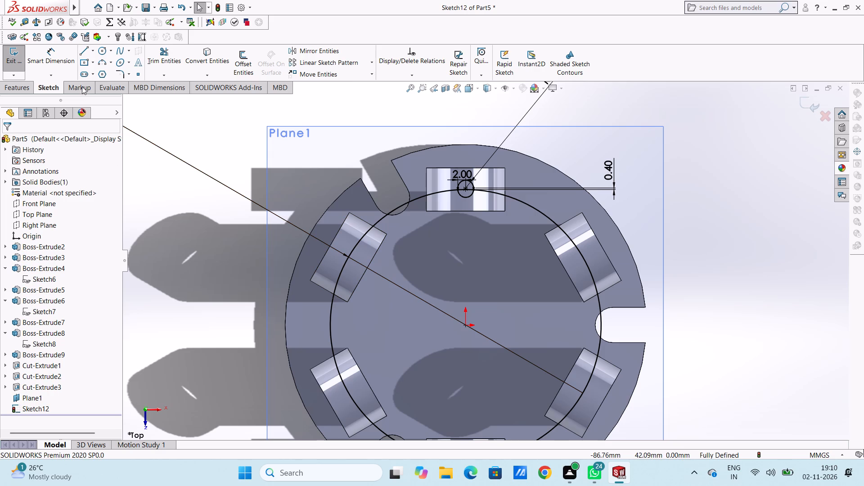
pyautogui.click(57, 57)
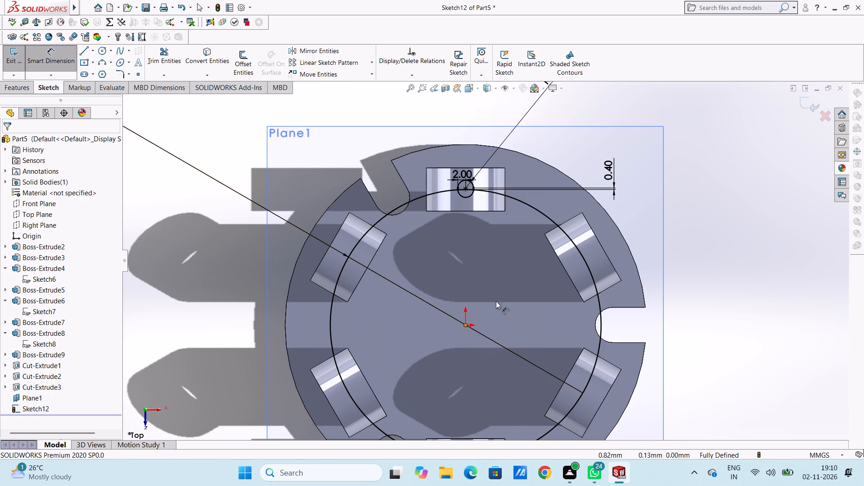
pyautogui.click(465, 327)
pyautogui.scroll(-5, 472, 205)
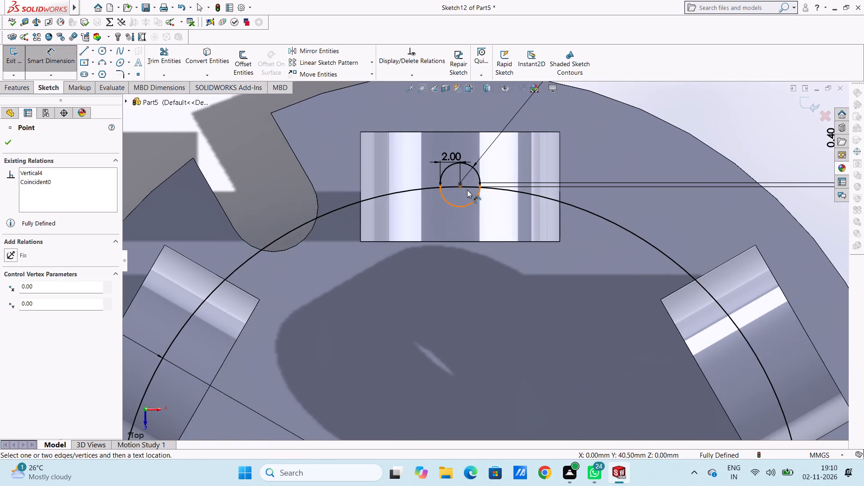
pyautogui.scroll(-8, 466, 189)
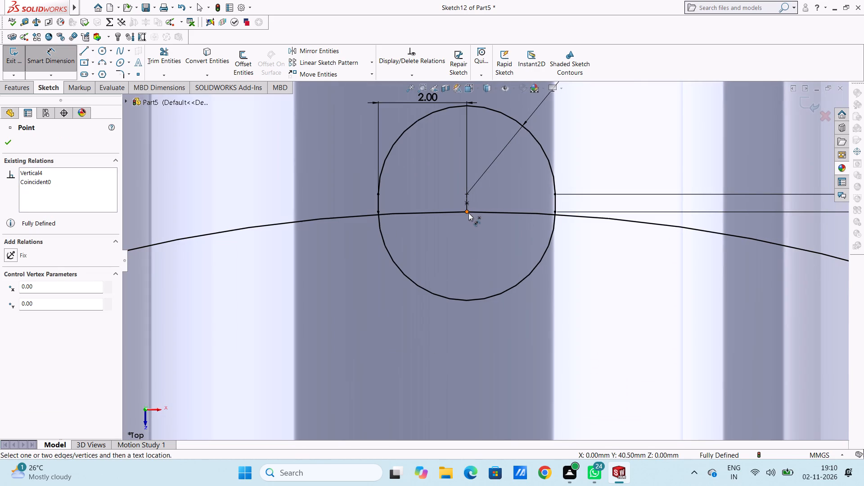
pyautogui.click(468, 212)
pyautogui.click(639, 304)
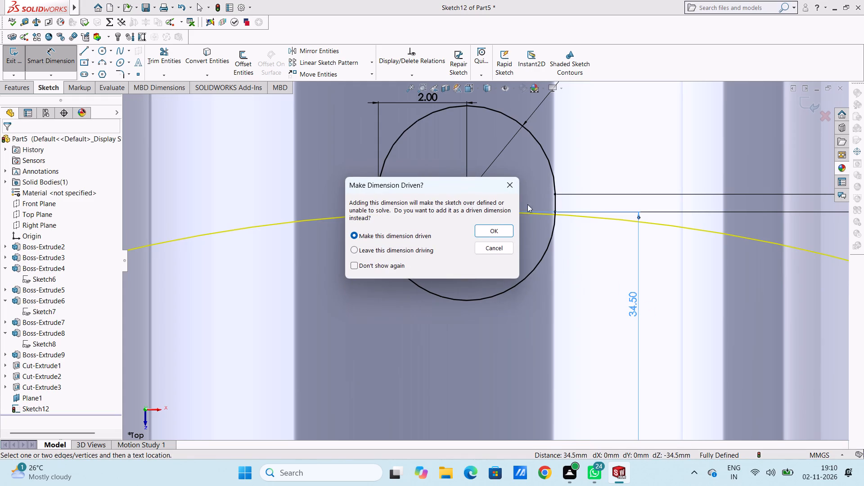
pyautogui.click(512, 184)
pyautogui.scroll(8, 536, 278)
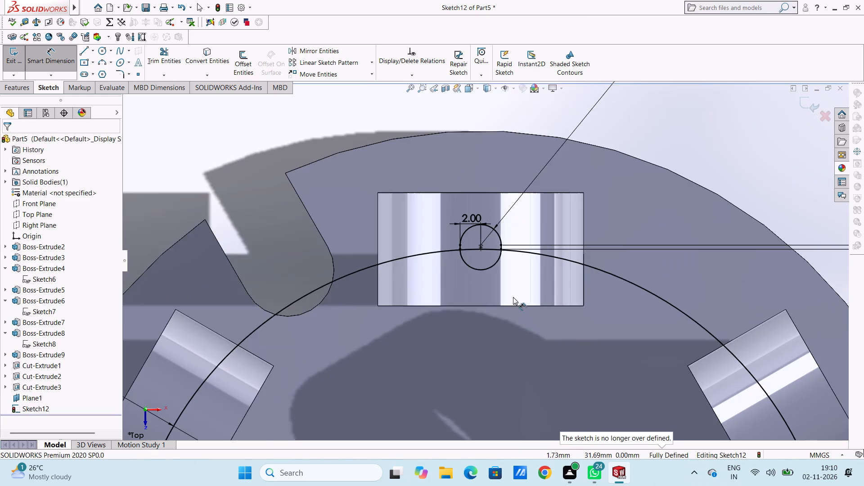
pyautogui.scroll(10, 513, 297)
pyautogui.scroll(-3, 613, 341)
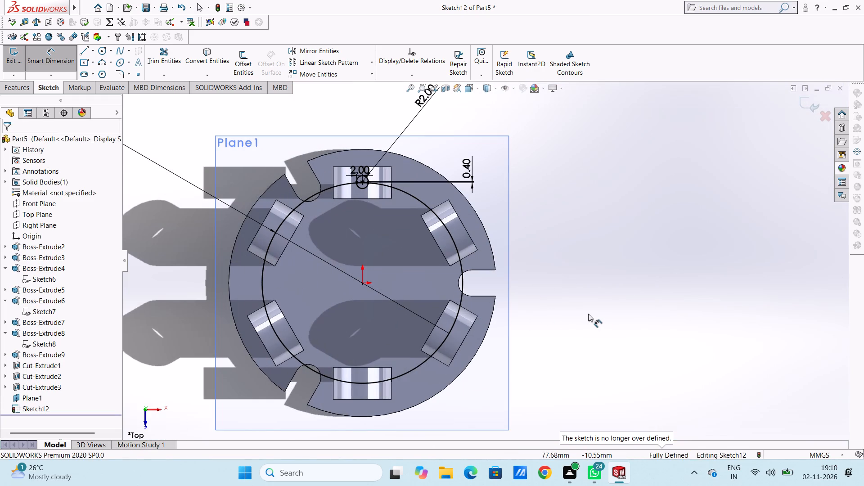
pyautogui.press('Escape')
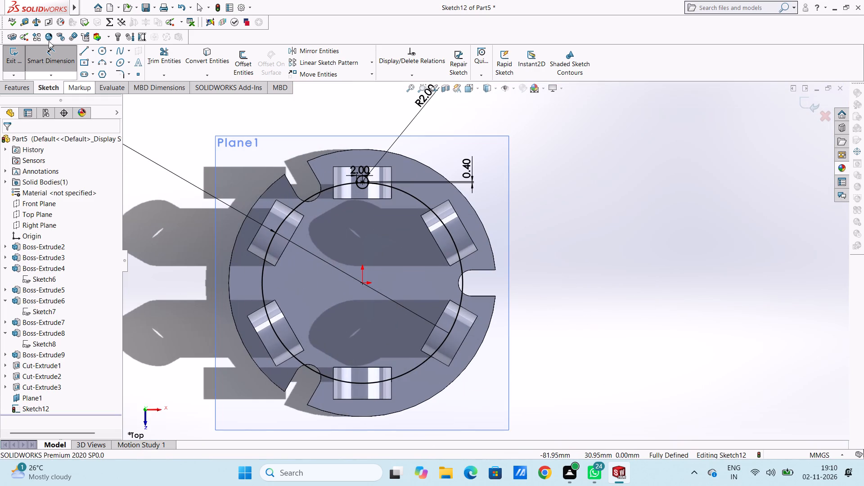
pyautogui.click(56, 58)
# Circular-pattern the slot about the origin with 6 equally spaced instances over 360 degrees.
pyautogui.scroll(2, 251, 158)
pyautogui.scroll(-1, 387, 218)
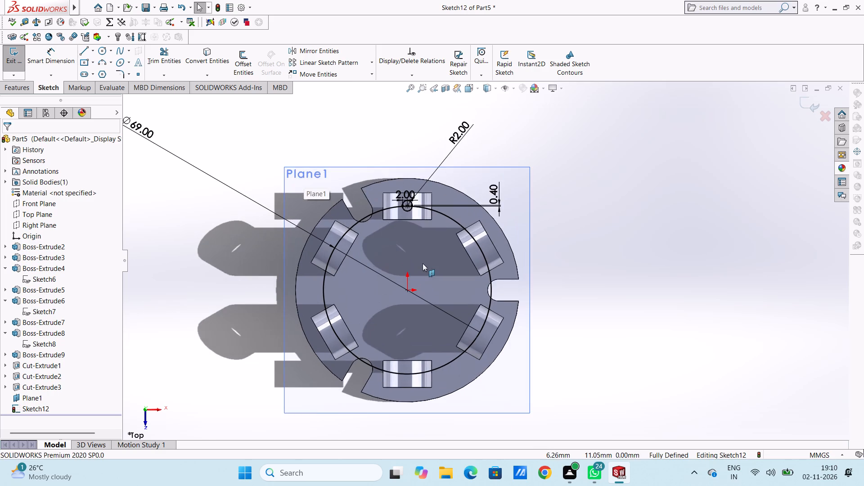
pyautogui.scroll(-5, 413, 247)
pyautogui.click(452, 199)
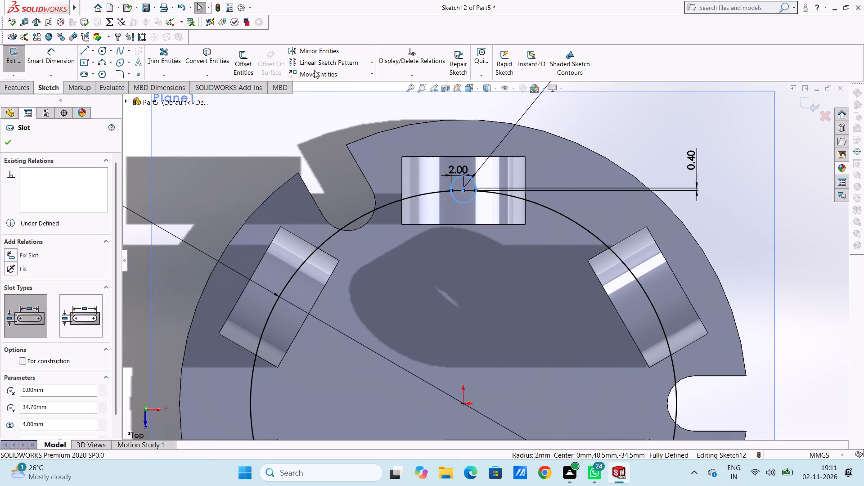
pyautogui.click(370, 63)
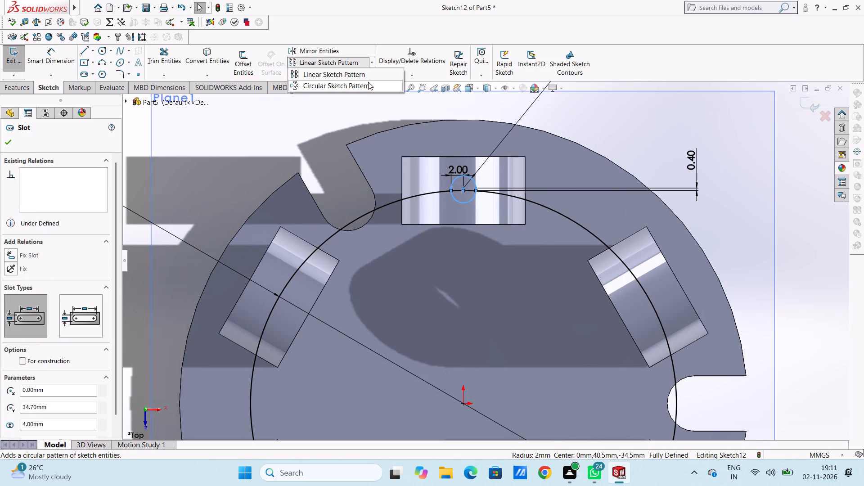
pyautogui.click(368, 84)
pyautogui.scroll(4, 341, 154)
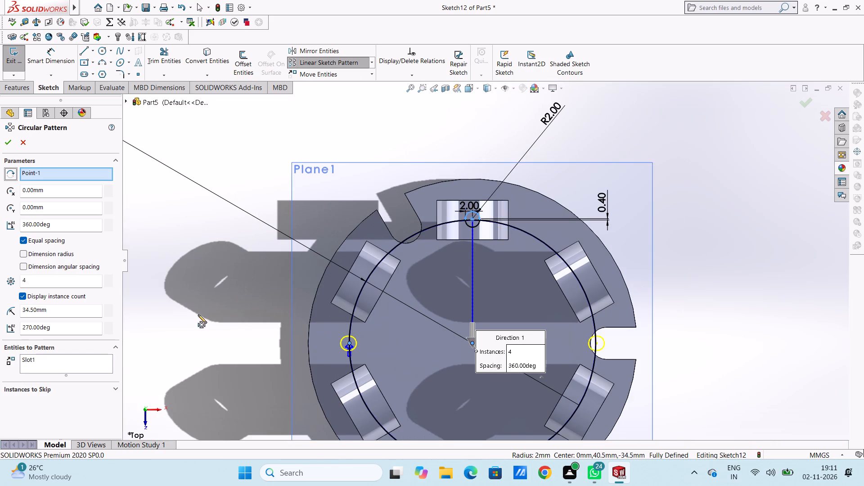
pyautogui.doubleClick(65, 279)
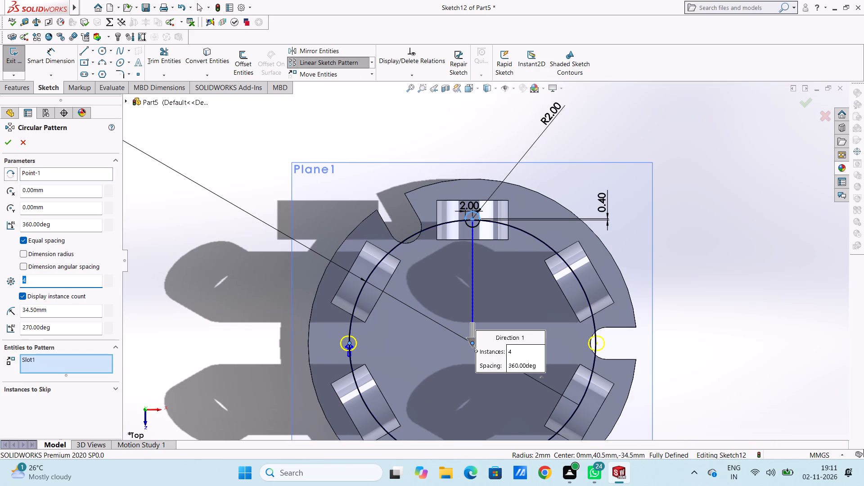
pyautogui.press('6')
pyautogui.press('Return')
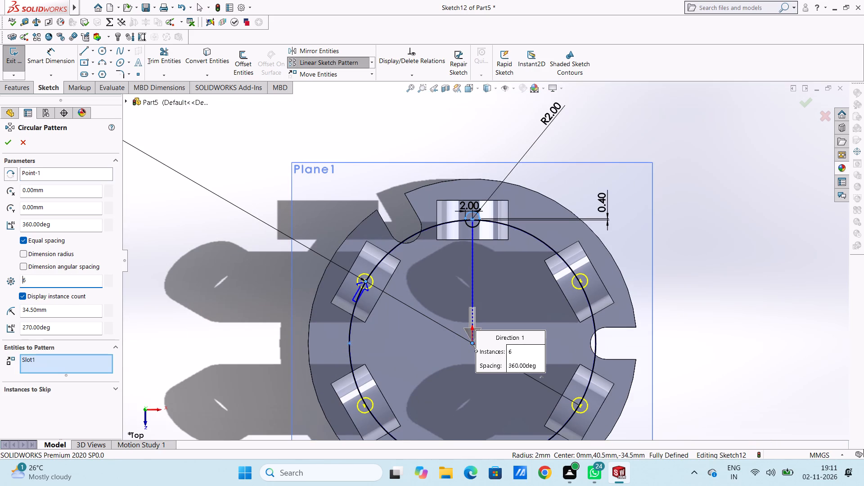
pyautogui.click(6, 144)
pyautogui.click(208, 242)
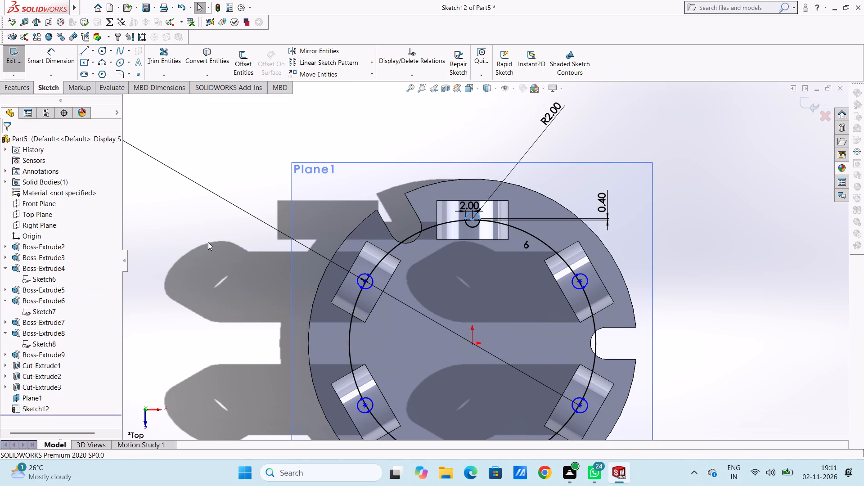
# Dimension the vertical distance from the origin to the arc centre of the patterned slot on the upper-left boss.
pyautogui.click(67, 56)
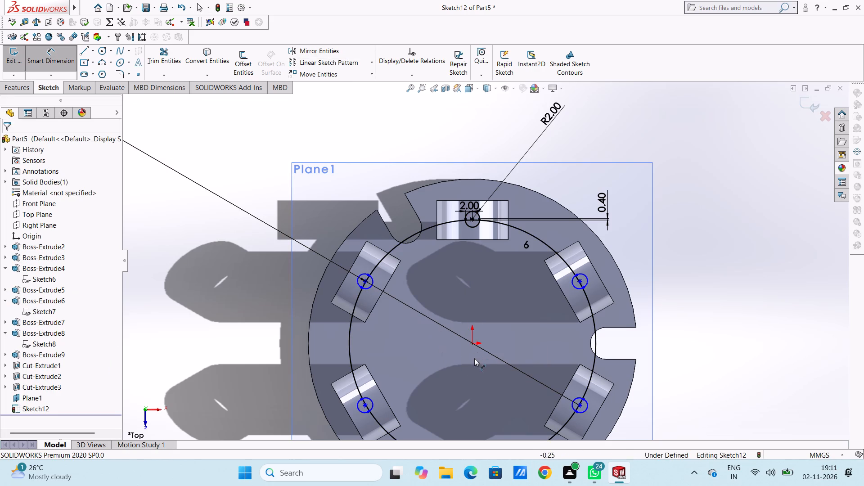
pyautogui.click(472, 344)
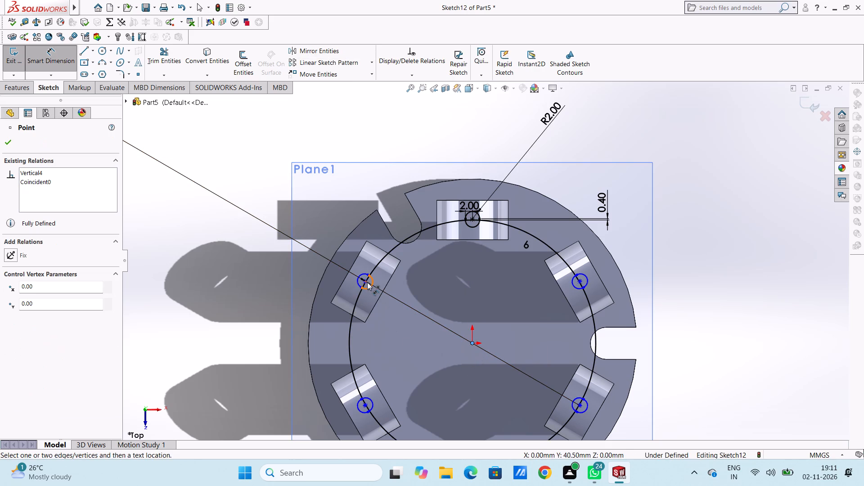
pyautogui.click(367, 282)
pyautogui.click(220, 317)
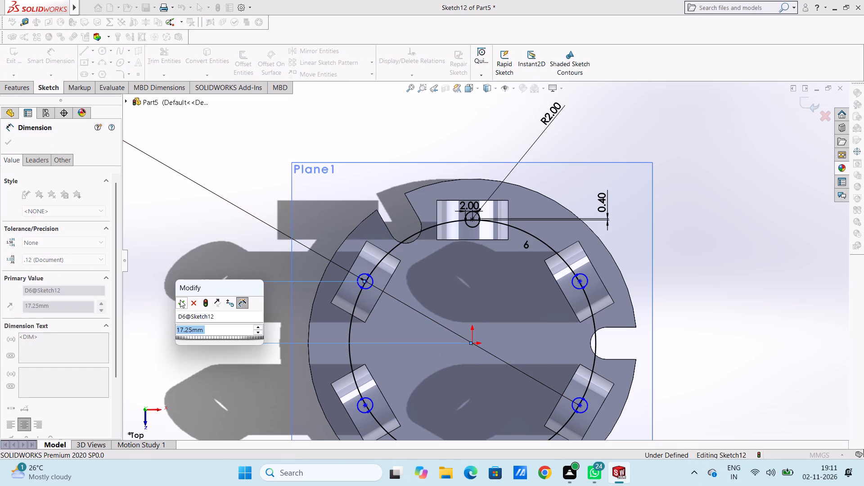
pyautogui.click(180, 300)
pyautogui.click(195, 263)
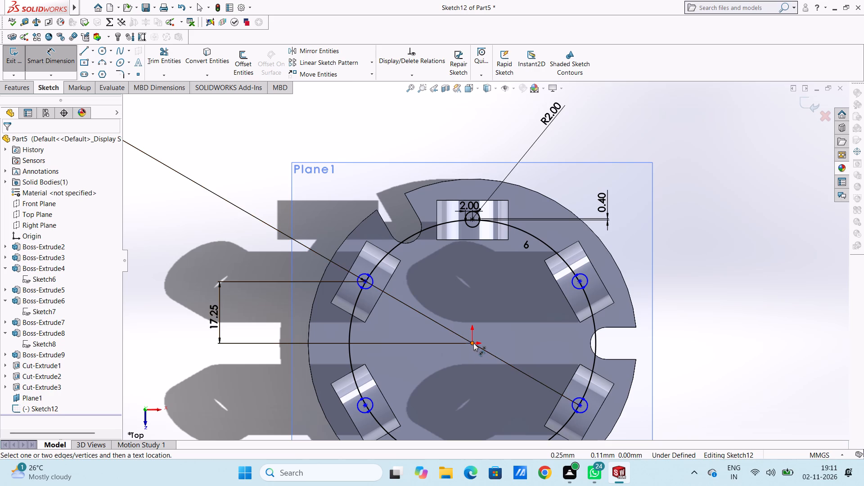
# Dimension the horizontal distance from the origin to the arc centre of the patterned slot on the upper-left boss.
pyautogui.click(473, 343)
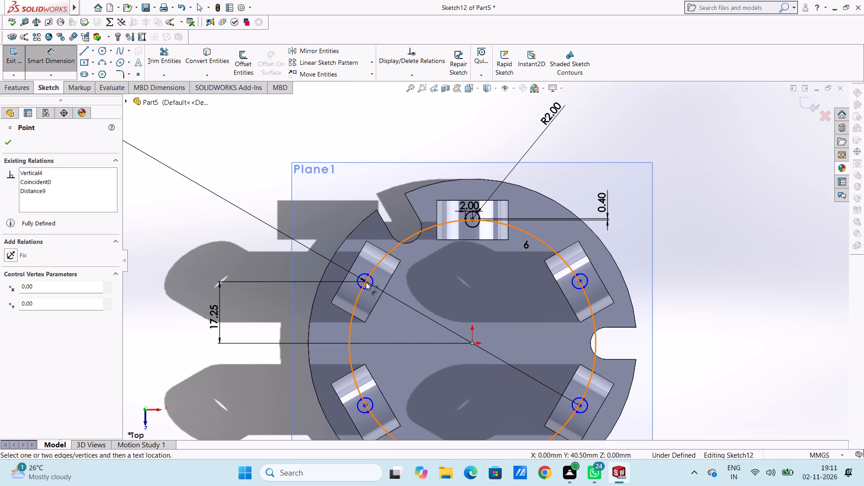
pyautogui.click(366, 282)
pyautogui.click(389, 153)
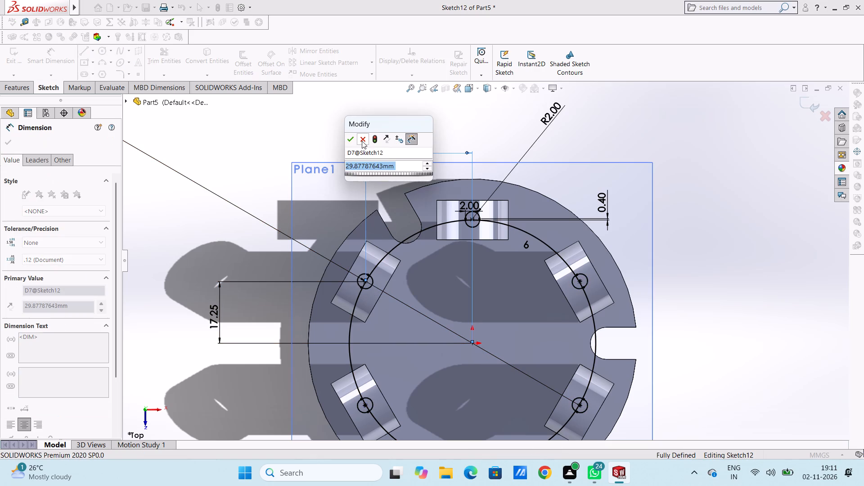
pyautogui.click(347, 139)
pyautogui.click(344, 137)
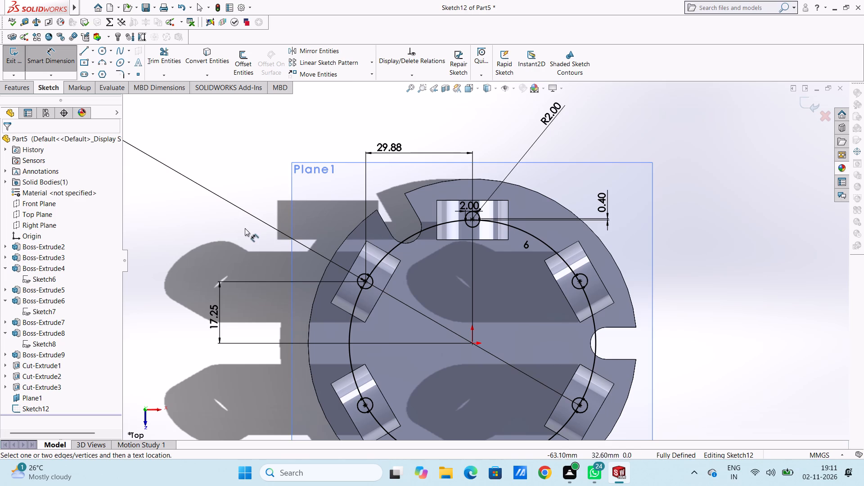
pyautogui.click(229, 240)
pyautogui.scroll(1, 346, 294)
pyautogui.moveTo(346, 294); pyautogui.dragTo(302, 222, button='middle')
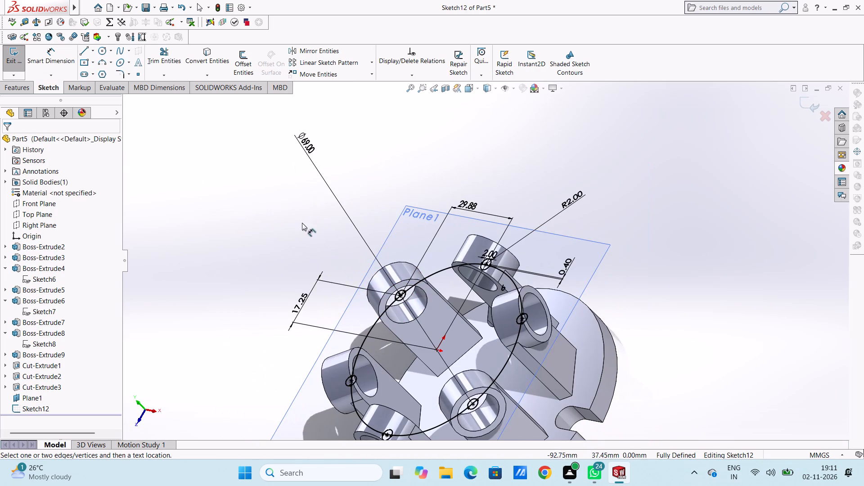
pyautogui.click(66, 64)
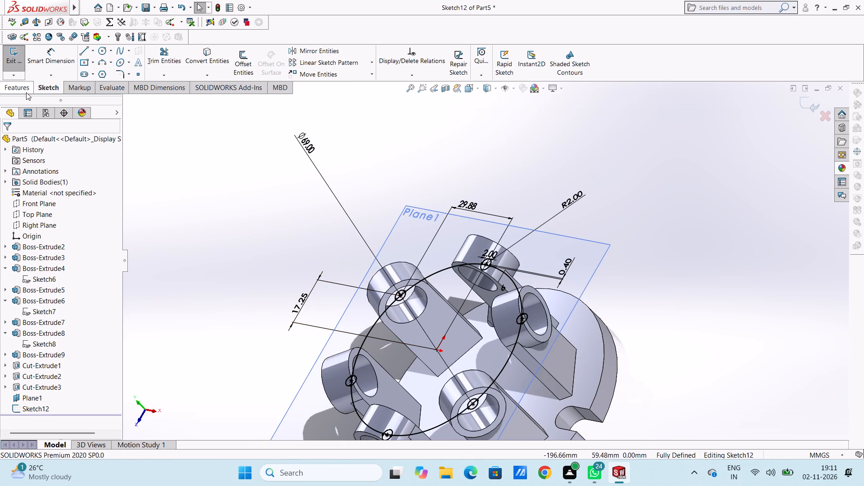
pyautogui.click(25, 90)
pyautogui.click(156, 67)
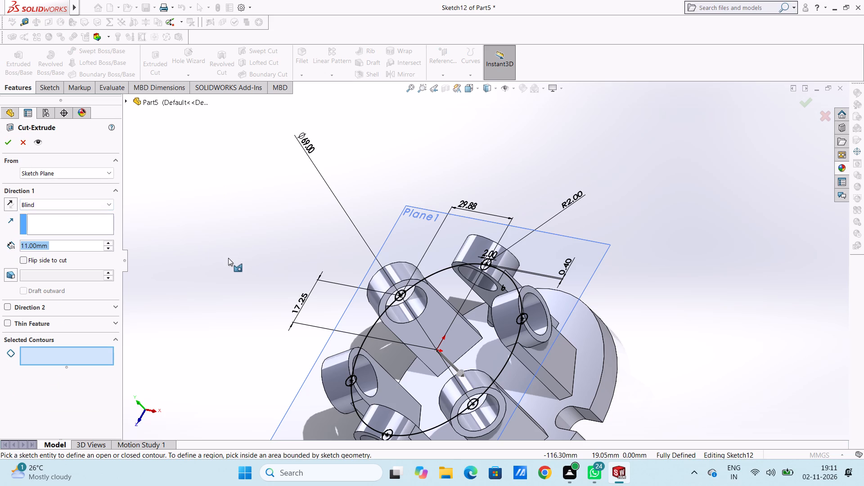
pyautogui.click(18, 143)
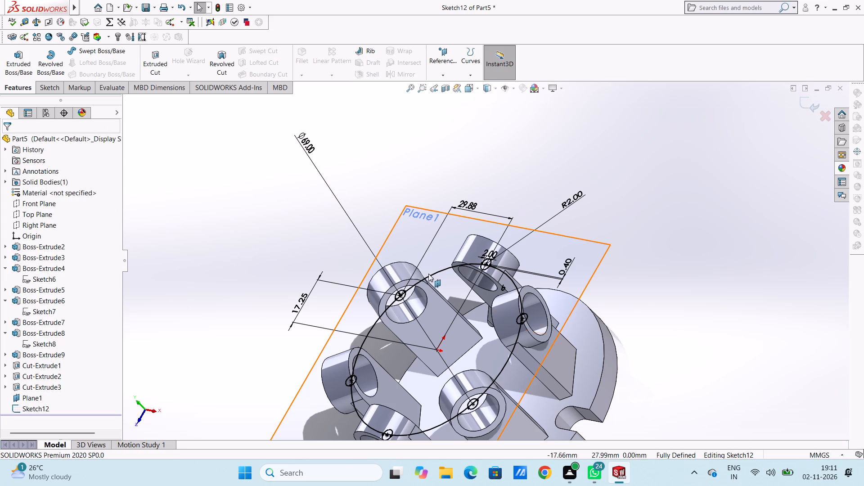
# Delete the 69 mm circle that runs through the slots, together with its associated dimensions.
pyautogui.click(436, 271)
pyautogui.rightClick(285, 207)
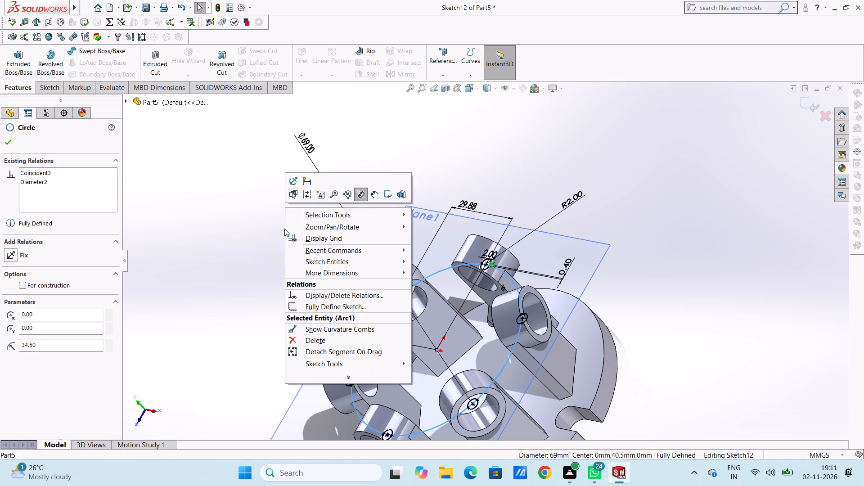
pyautogui.click(300, 340)
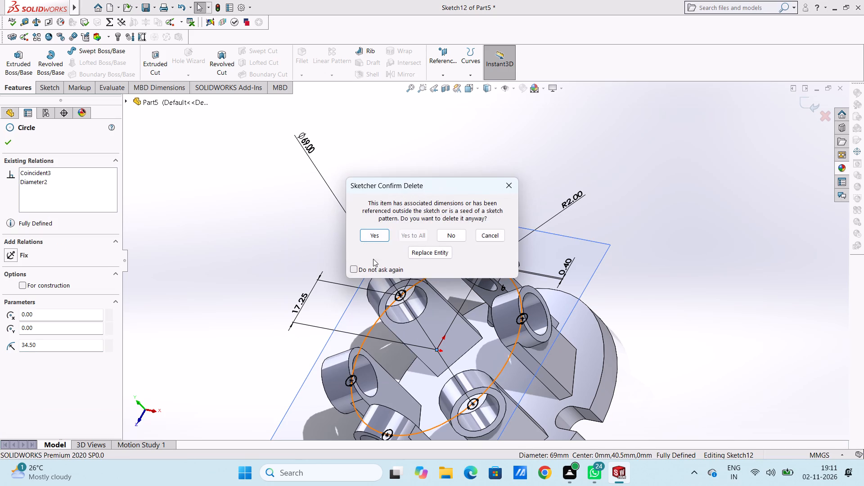
pyautogui.click(368, 237)
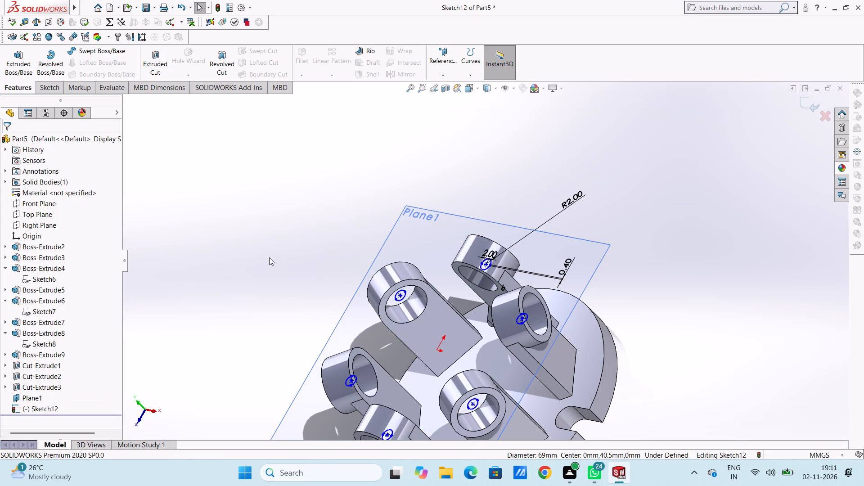
# In the top view, dimension the vertical distance from the origin to the arc centre of the topmost slot.
pyautogui.hotkey('ctrl', '5')
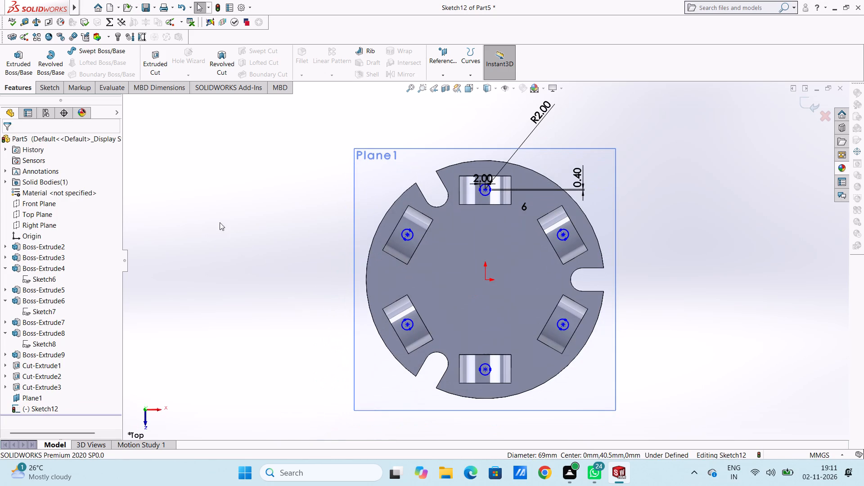
pyautogui.click(49, 90)
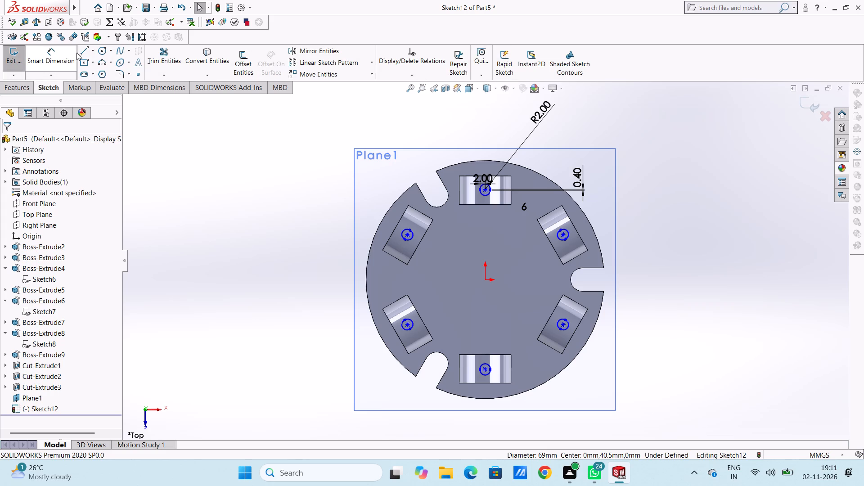
pyautogui.click(57, 58)
pyautogui.scroll(-4, 506, 225)
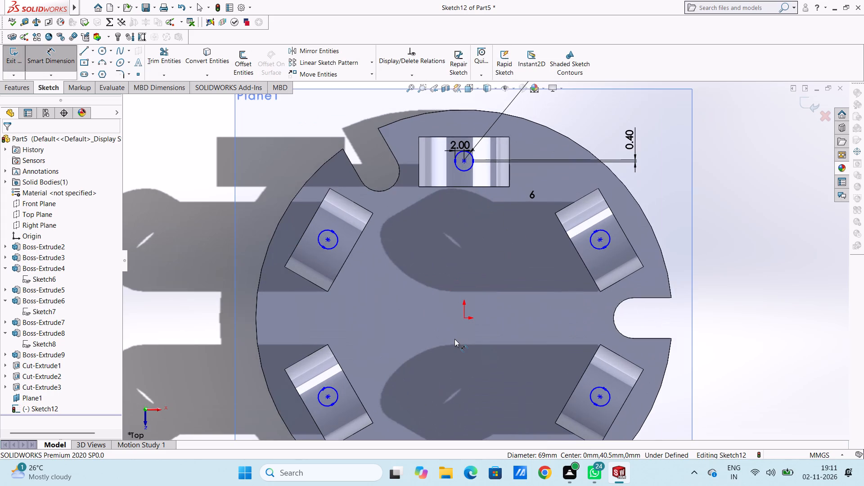
pyautogui.click(454, 334)
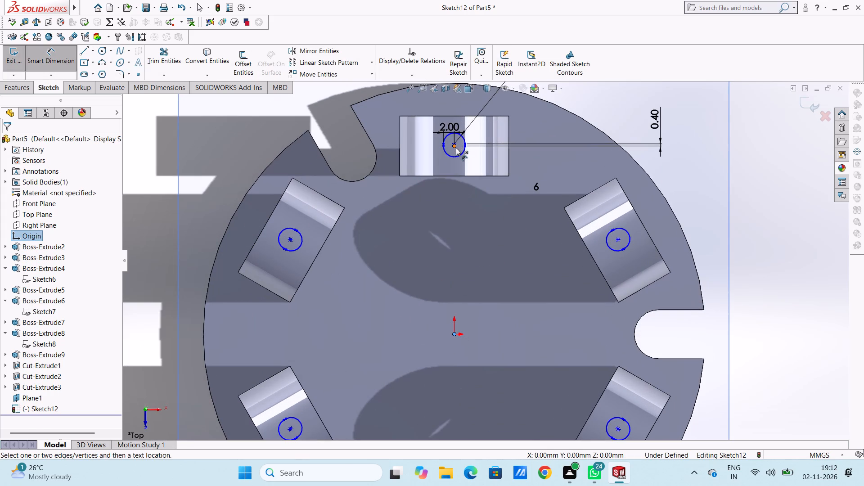
pyautogui.click(456, 148)
pyautogui.click(765, 205)
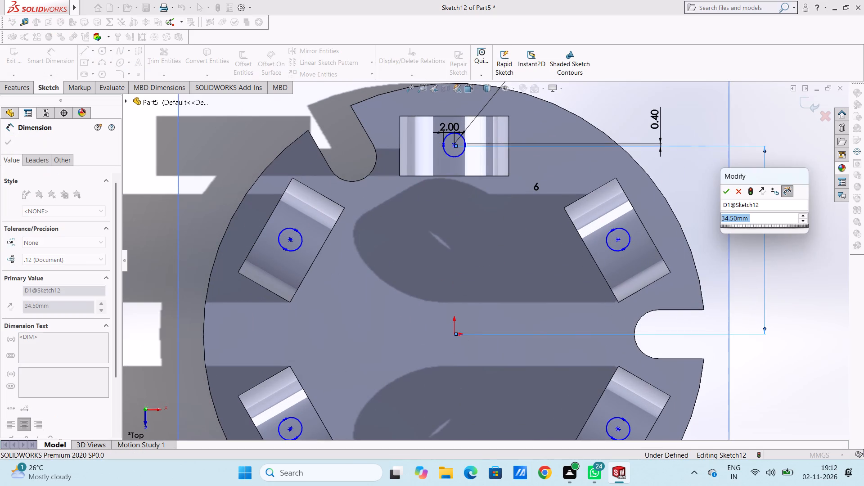
pyautogui.click(725, 191)
pyautogui.click(717, 175)
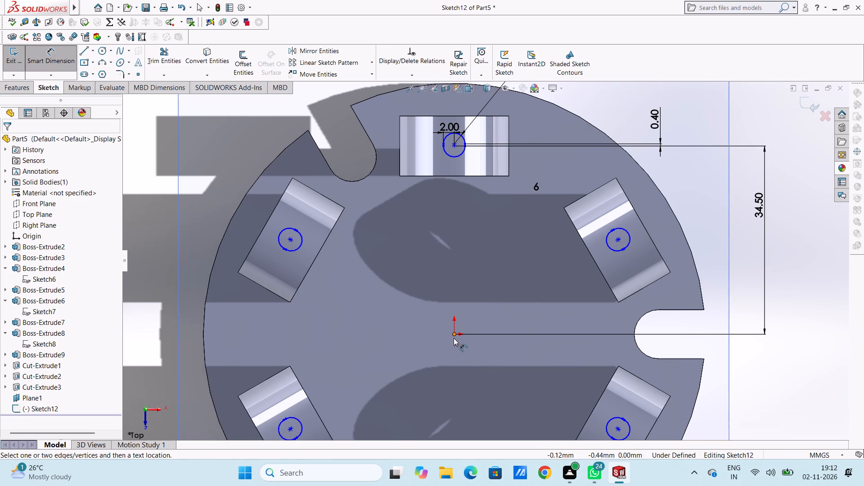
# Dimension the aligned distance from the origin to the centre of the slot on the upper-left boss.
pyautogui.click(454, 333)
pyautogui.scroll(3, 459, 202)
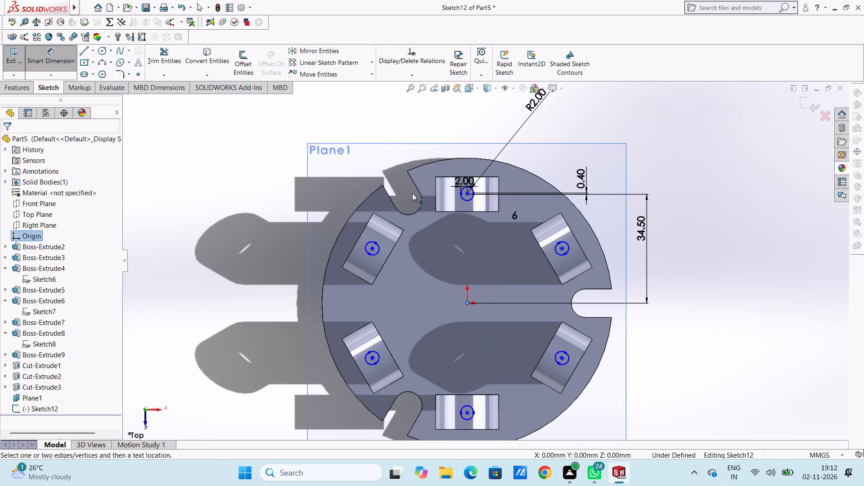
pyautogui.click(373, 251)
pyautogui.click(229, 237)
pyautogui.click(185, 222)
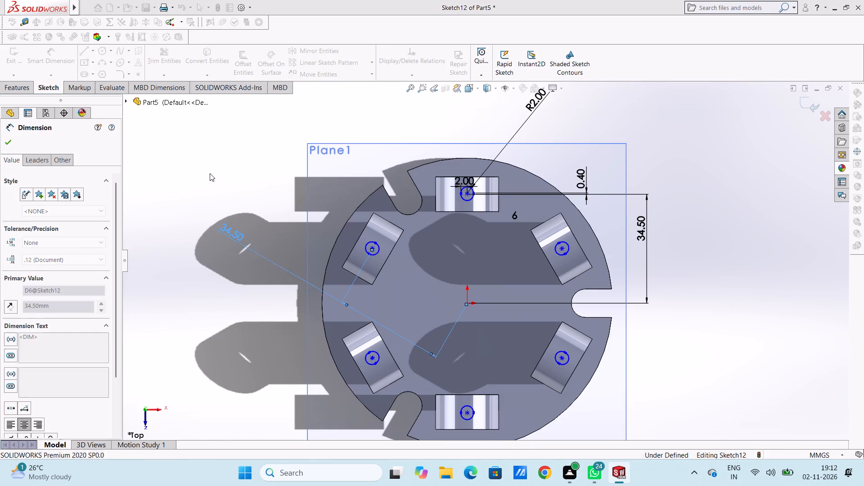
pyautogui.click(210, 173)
# Dimension the horizontal distance from the outer corner of the disc's upper-left notch to the topmost slot.
pyautogui.click(408, 171)
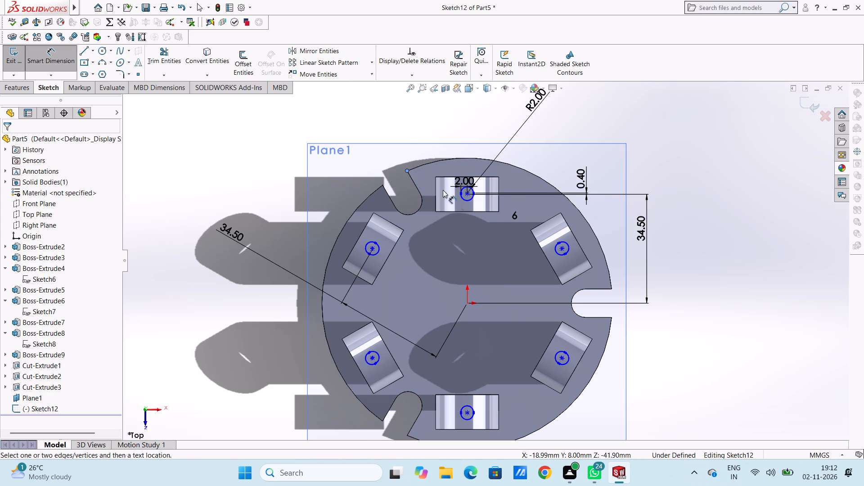
pyautogui.scroll(-5, 467, 199)
pyautogui.click(473, 211)
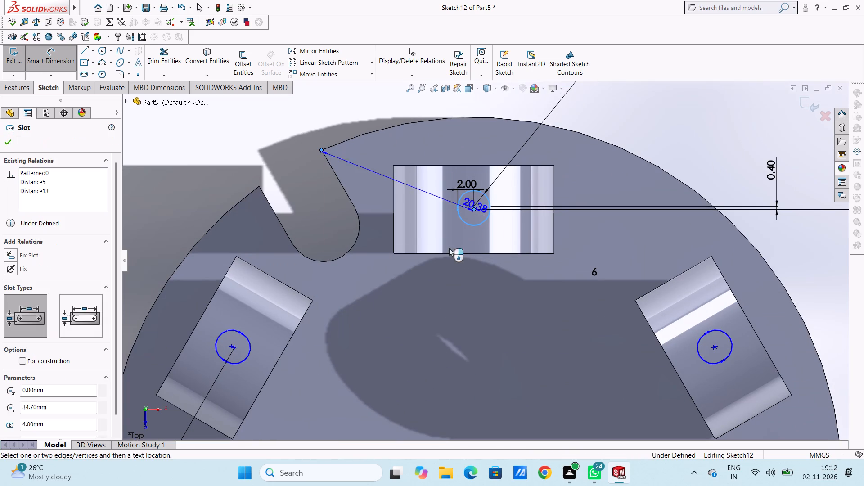
pyautogui.click(437, 311)
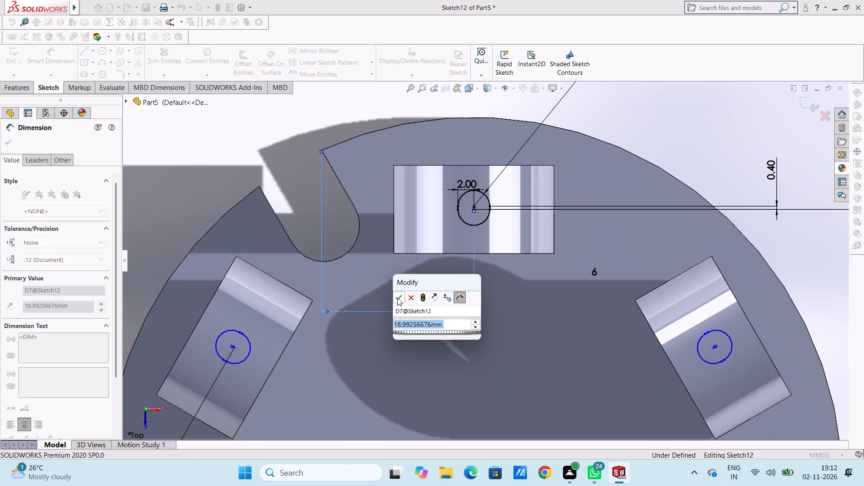
pyautogui.click(397, 298)
pyautogui.click(356, 232)
pyautogui.scroll(5, 352, 230)
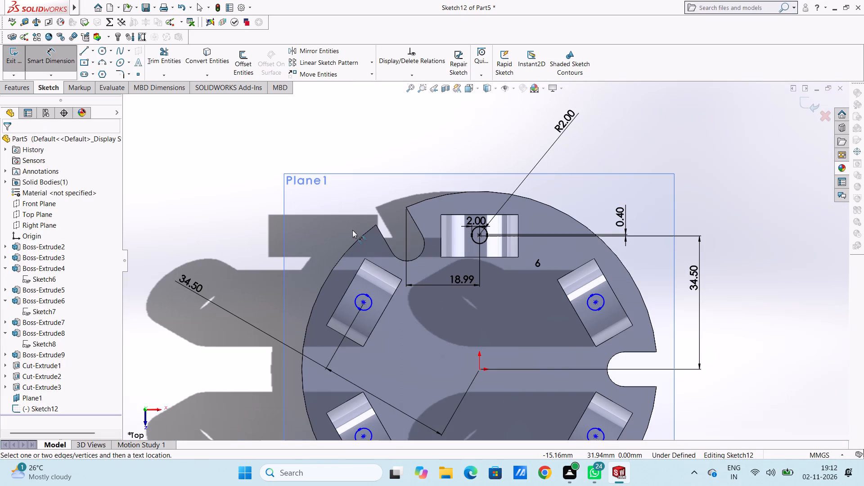
pyautogui.scroll(3, 366, 337)
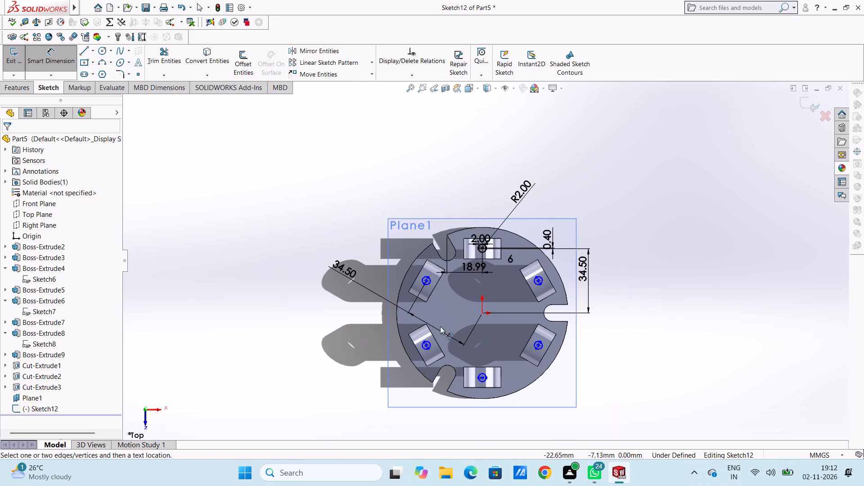
pyautogui.scroll(-3, 440, 326)
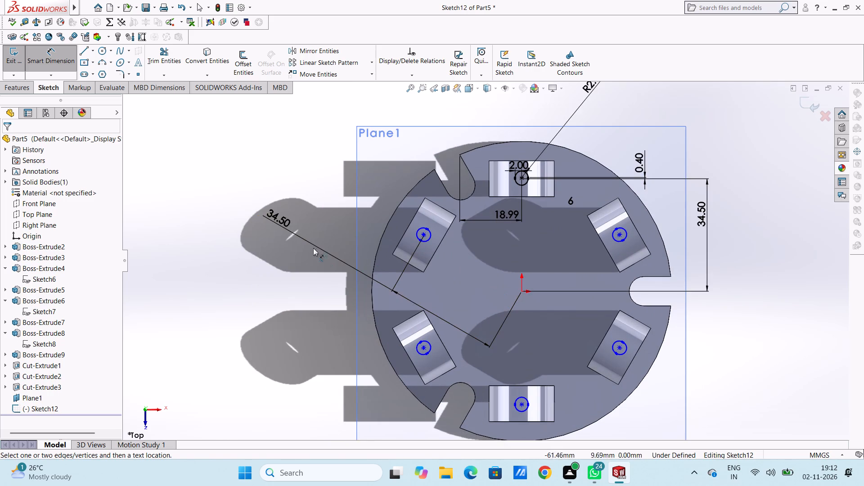
pyautogui.click(51, 65)
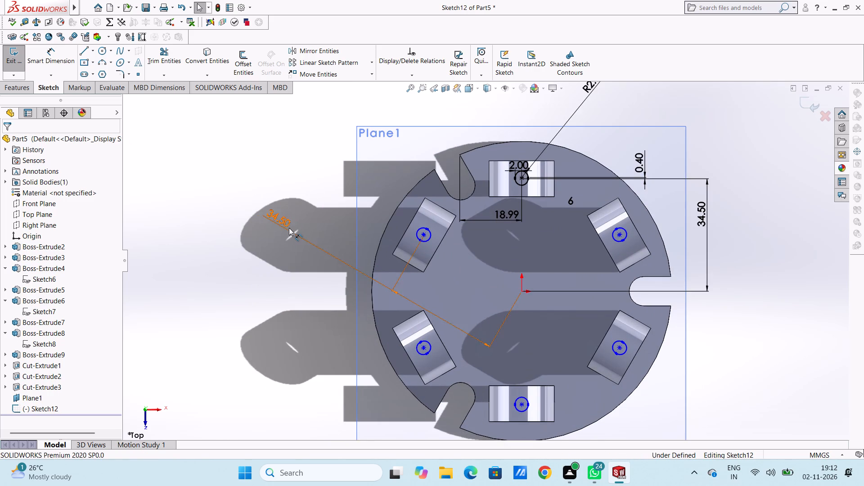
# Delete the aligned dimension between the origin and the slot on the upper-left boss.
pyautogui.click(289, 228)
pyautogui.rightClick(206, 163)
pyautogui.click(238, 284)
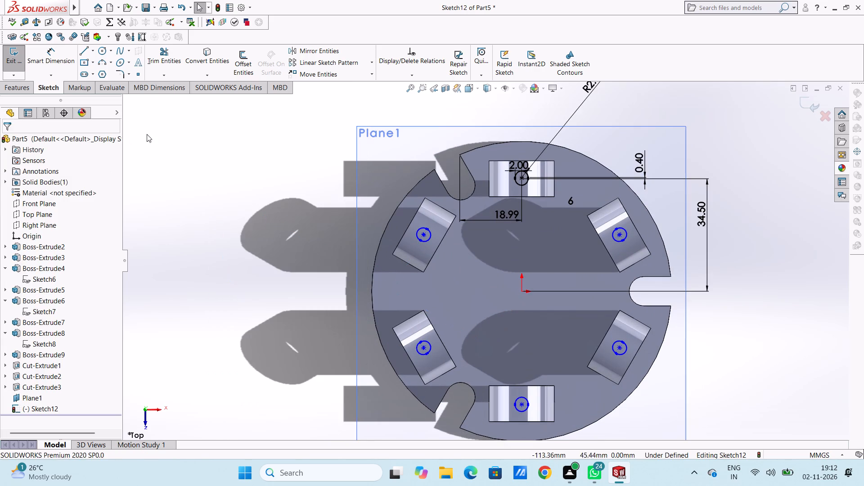
# Dimension the vertical distance from the origin to the centre of the slot on the upper-left boss.
pyautogui.click(60, 59)
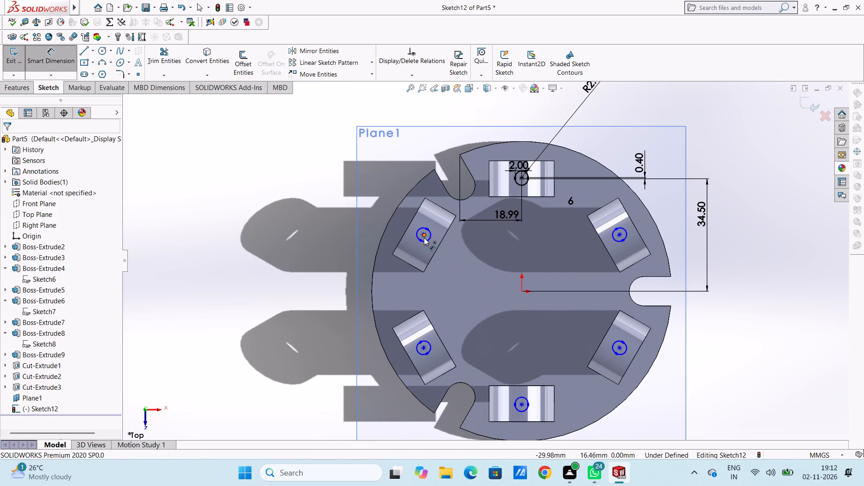
pyautogui.click(424, 237)
pyautogui.click(521, 292)
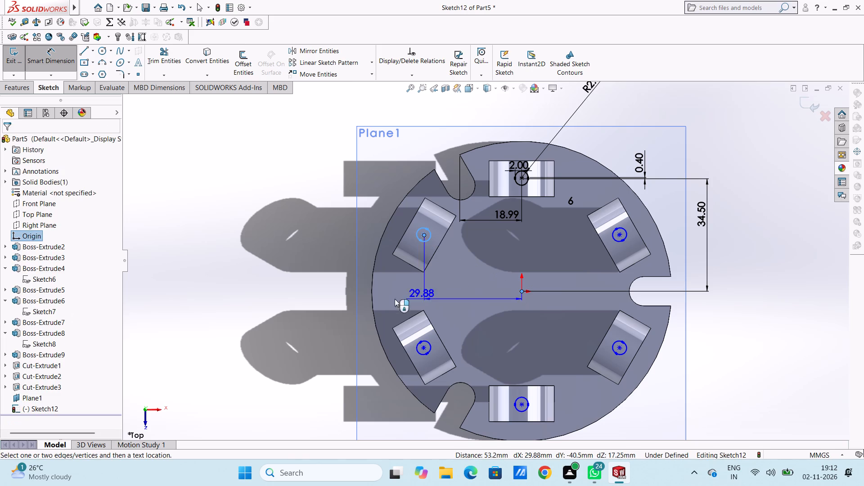
pyautogui.click(270, 259)
pyautogui.click(234, 244)
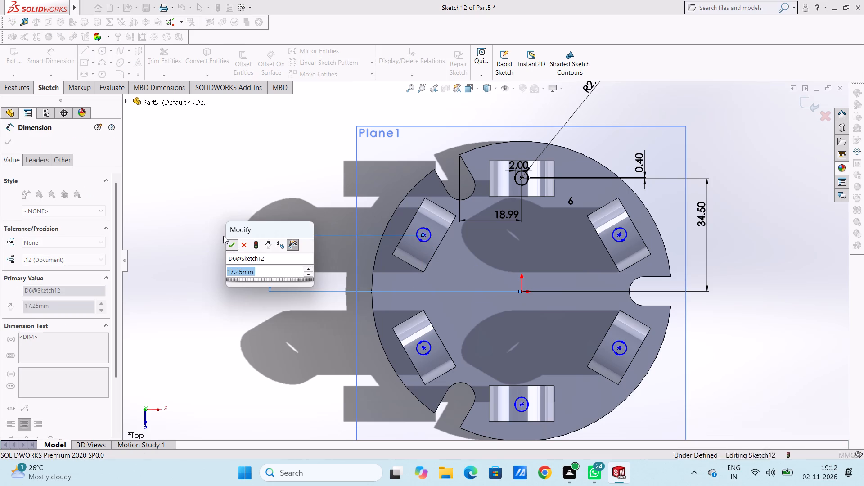
pyautogui.click(209, 220)
# Dimension the horizontal distance from the origin to the centre of the slot on the upper-left boss.
pyautogui.click(522, 292)
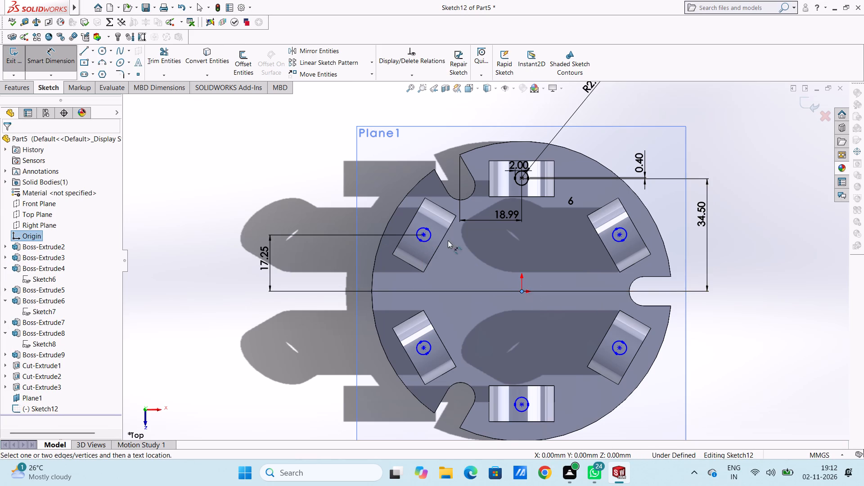
pyautogui.scroll(-6, 447, 240)
pyautogui.click(405, 232)
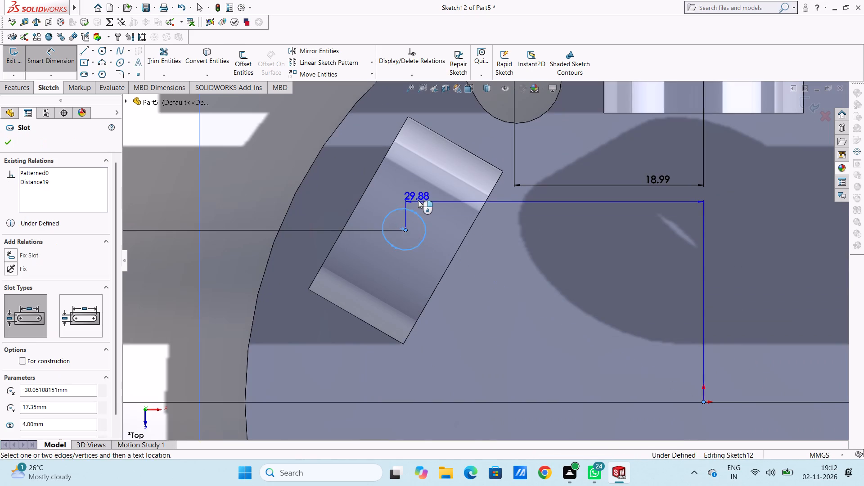
pyautogui.scroll(5, 419, 199)
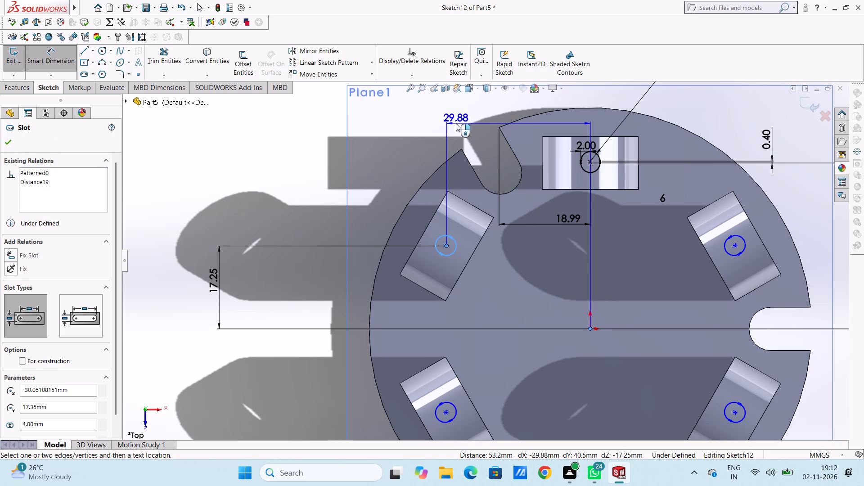
pyautogui.click(456, 123)
pyautogui.click(412, 109)
pyautogui.click(383, 139)
pyautogui.scroll(4, 382, 157)
pyautogui.moveTo(349, 258); pyautogui.dragTo(298, 231, button='middle')
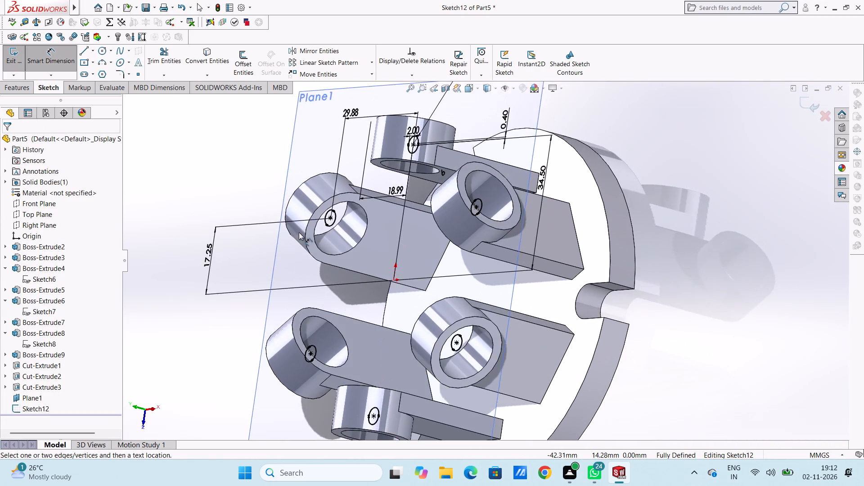
pyautogui.scroll(2, 299, 232)
pyautogui.click(50, 59)
# Cut-extrude the six small slots with a blind depth of 11 mm, reversing the direction toward the outer boss walls.
pyautogui.click(30, 86)
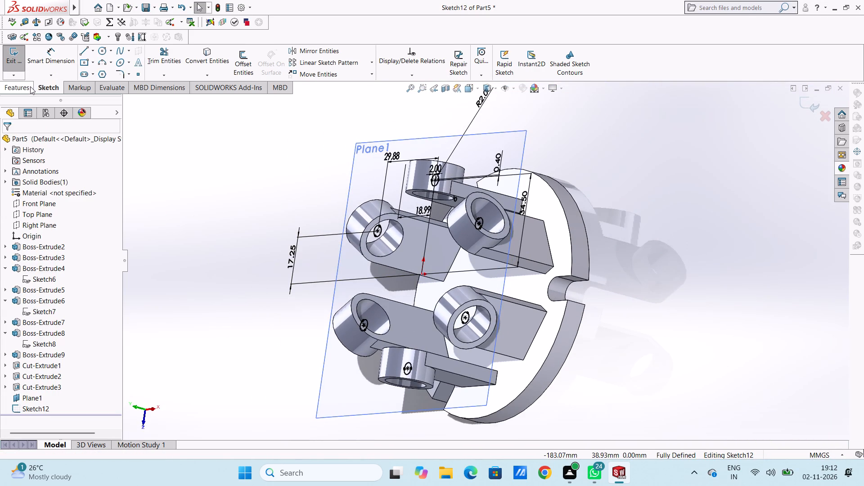
pyautogui.moveTo(151, 56); pyautogui.dragTo(154, 62)
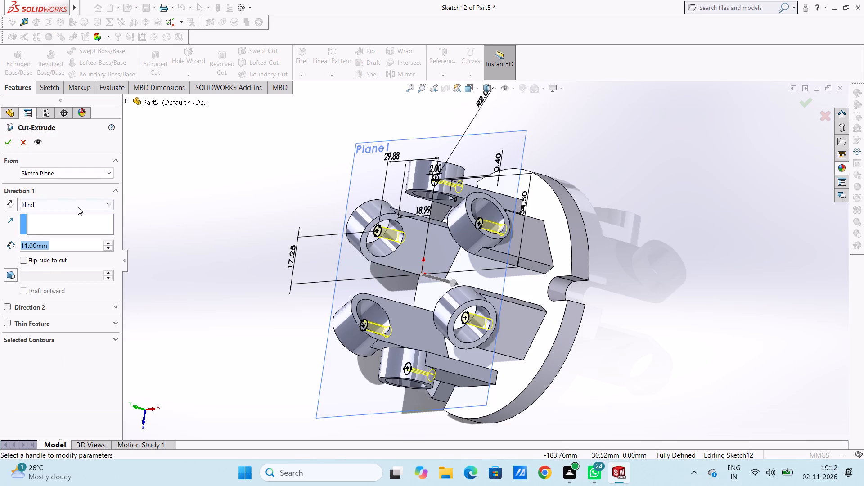
pyautogui.click(15, 204)
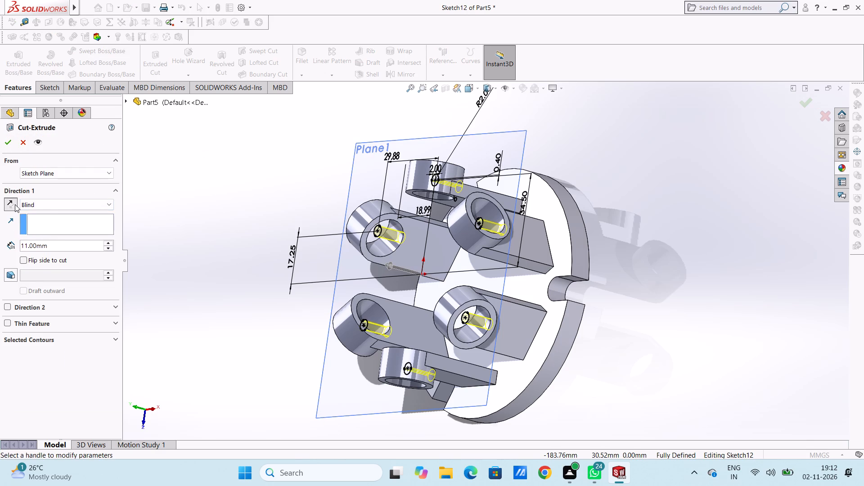
pyautogui.click(12, 143)
pyautogui.click(193, 208)
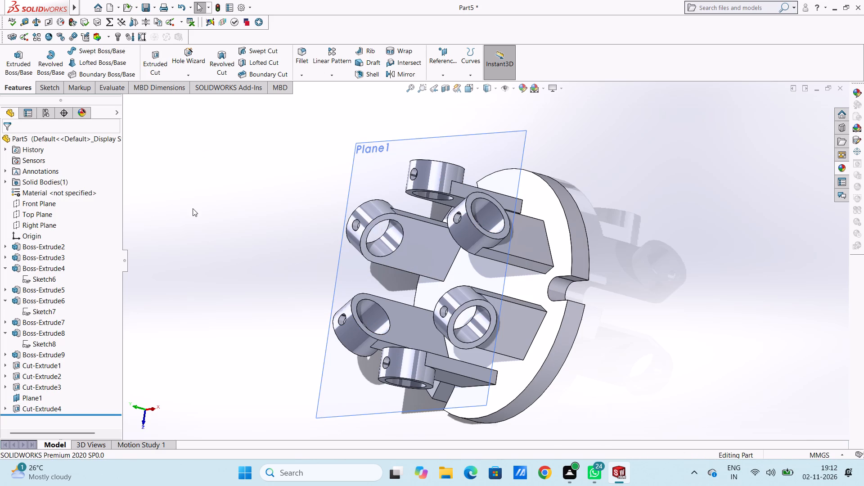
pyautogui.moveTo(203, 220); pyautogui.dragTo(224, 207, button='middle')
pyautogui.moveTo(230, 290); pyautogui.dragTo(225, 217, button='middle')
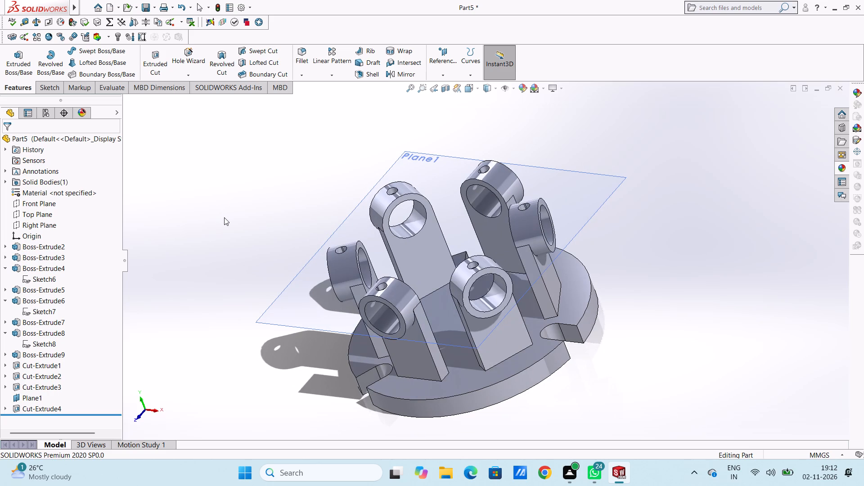
# Hide the reference plane Plane1 that crosses the six bosses.
pyautogui.scroll(-3, 58, 391)
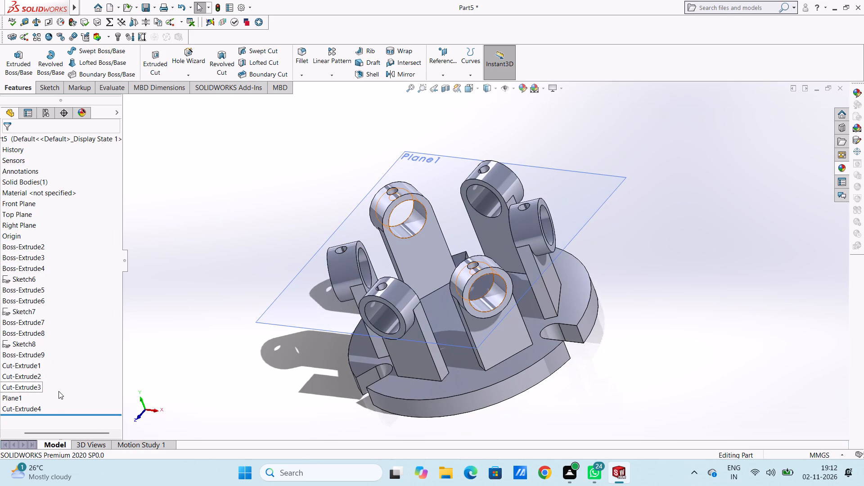
pyautogui.click(34, 397)
pyautogui.click(20, 397)
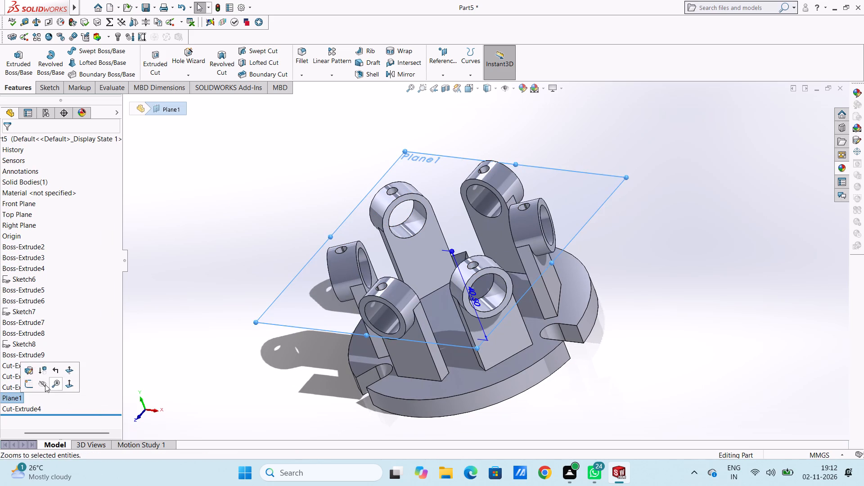
pyautogui.click(42, 383)
# Examine the finished part from all around, checking the slot holes in the six bosses, the tabs and the slotted disc.
pyautogui.scroll(-1, 95, 338)
pyautogui.scroll(4, 95, 338)
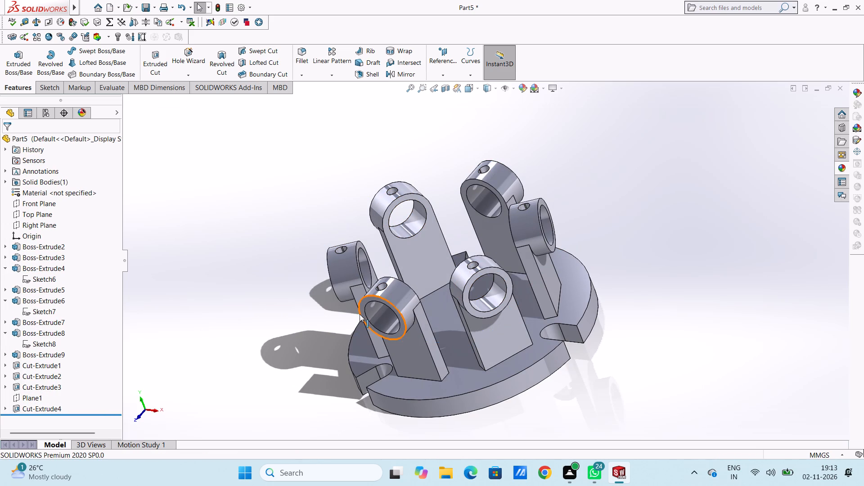
pyautogui.scroll(1, 320, 344)
pyautogui.moveTo(321, 343); pyautogui.dragTo(310, 387, button='middle')
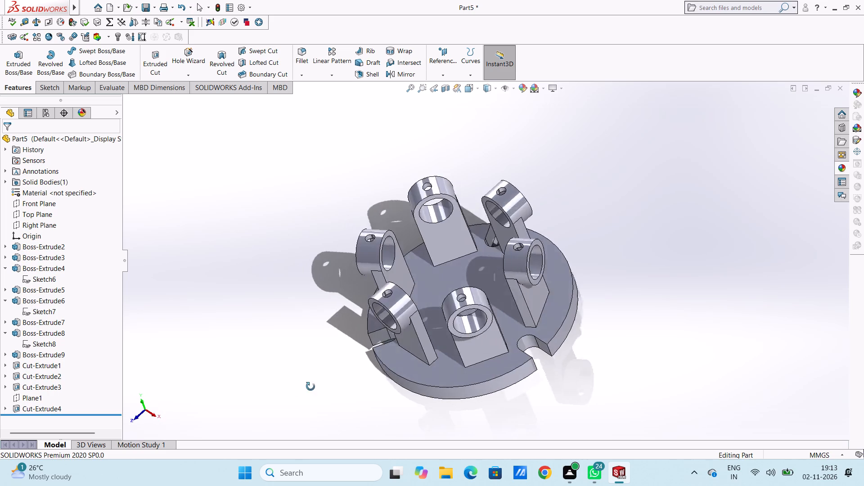
pyautogui.moveTo(310, 387); pyautogui.dragTo(319, 386, button='middle')
pyautogui.scroll(2, 323, 312)
pyautogui.moveTo(323, 312); pyautogui.dragTo(331, 297, button='middle')
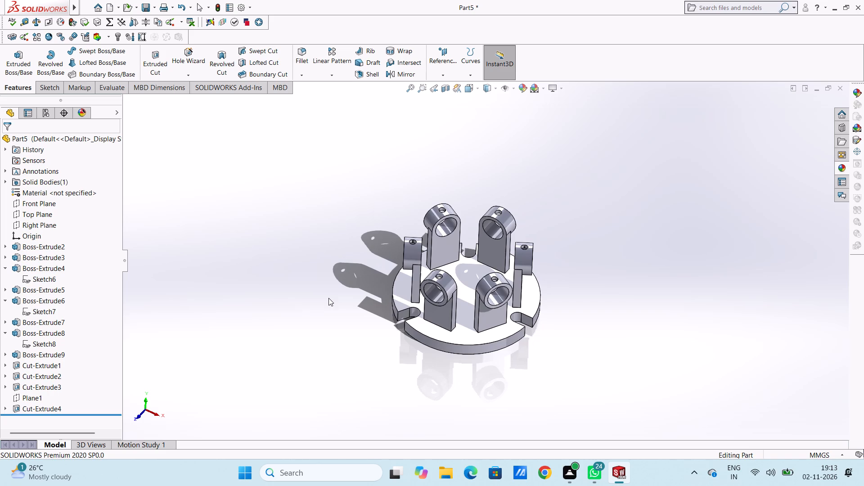
pyautogui.moveTo(342, 338); pyautogui.dragTo(332, 323, button='middle')
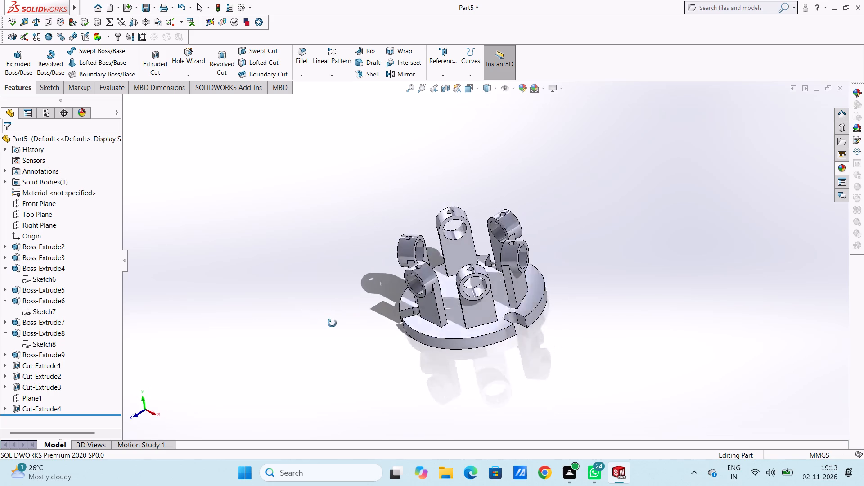
pyautogui.moveTo(332, 323); pyautogui.dragTo(328, 270, button='middle')
pyautogui.scroll(-3, 477, 243)
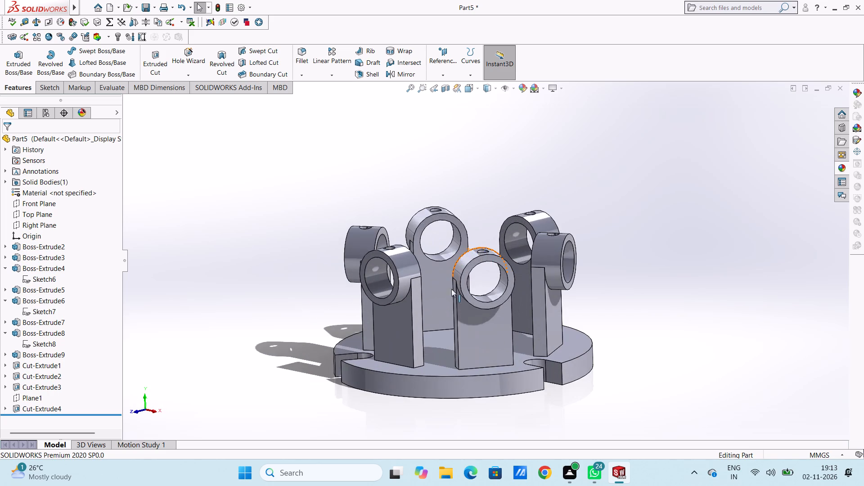
pyautogui.moveTo(433, 321); pyautogui.dragTo(404, 329, button='middle')
pyautogui.moveTo(401, 333); pyautogui.dragTo(405, 345, button='middle')
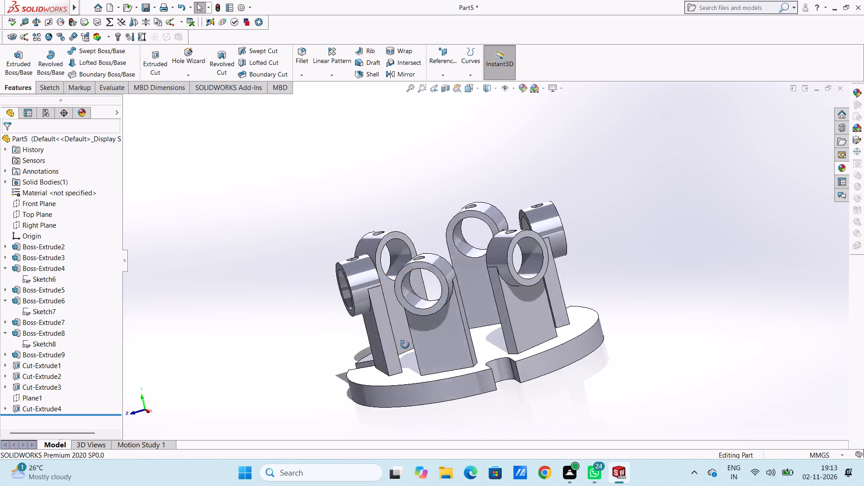
pyautogui.moveTo(405, 345); pyautogui.dragTo(524, 378, button='middle')
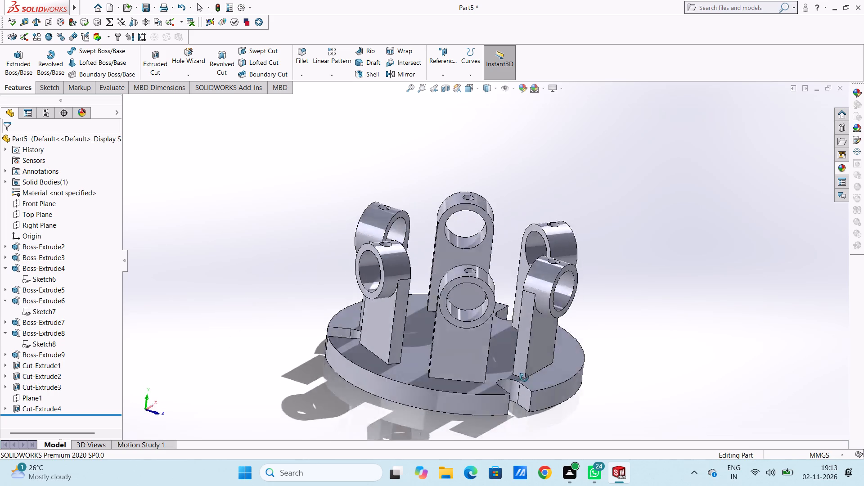
pyautogui.moveTo(524, 378); pyautogui.dragTo(597, 424, button='middle')
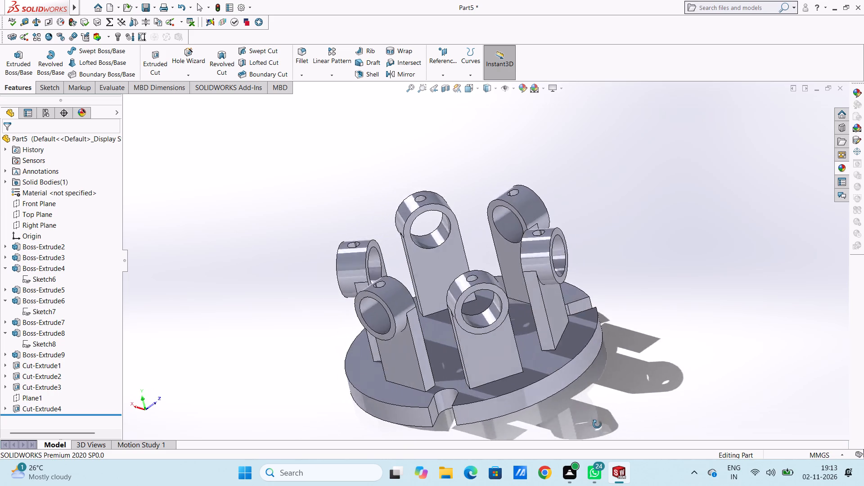
pyautogui.moveTo(597, 424); pyautogui.dragTo(633, 400, button='middle')
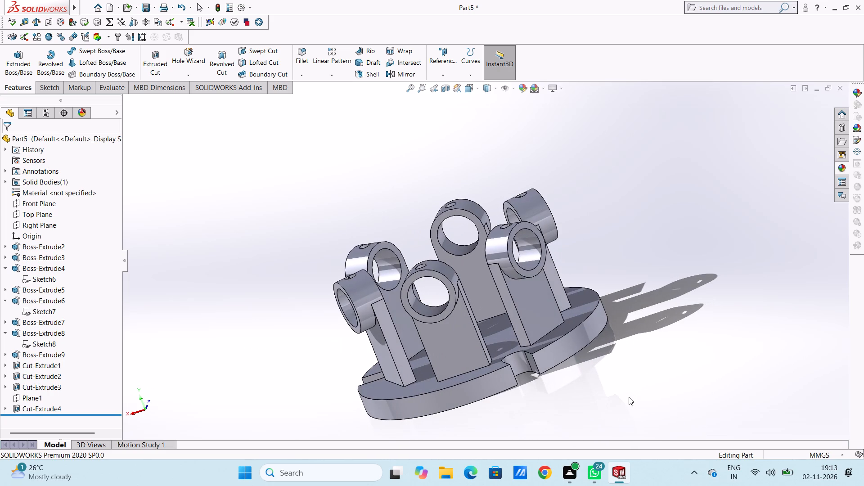
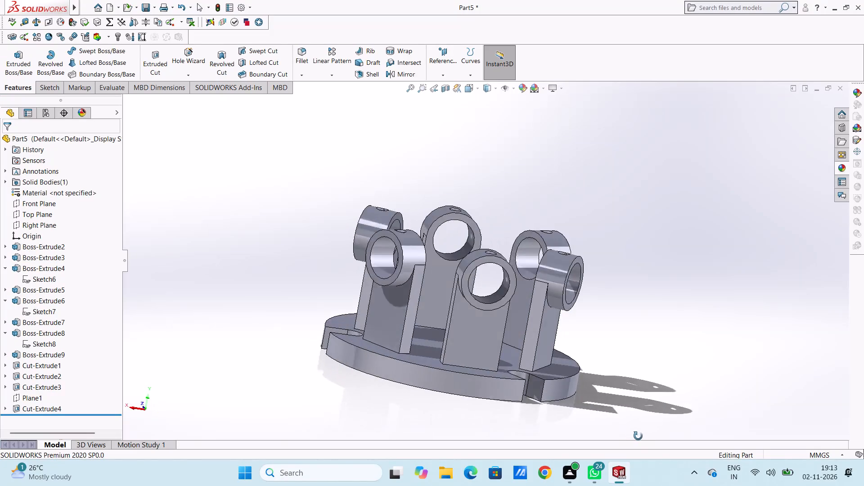
# Examine the part from above, below and around, checking the slot holes in the bosses, the tabs and the slotted disc.
pyautogui.moveTo(661, 277); pyautogui.dragTo(635, 292, button='middle')
pyautogui.scroll(-1, 661, 277)
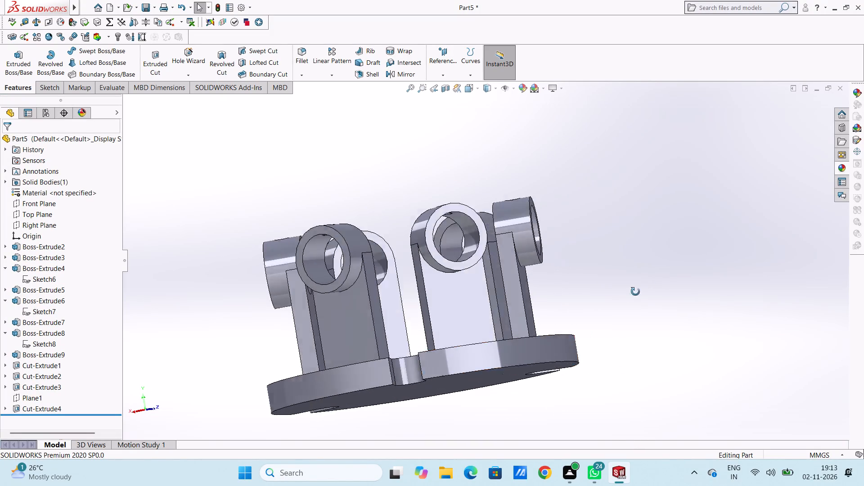
pyautogui.moveTo(635, 292); pyautogui.dragTo(720, 337, button='middle')
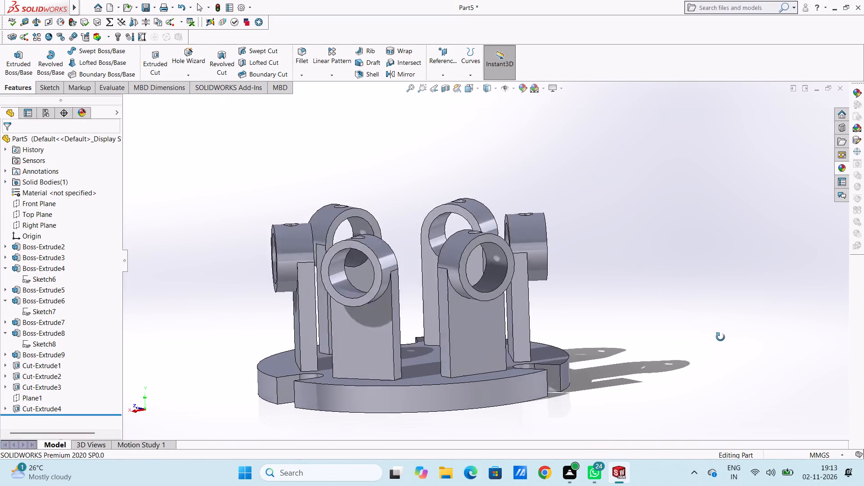
pyautogui.moveTo(720, 337); pyautogui.dragTo(704, 341, button='middle')
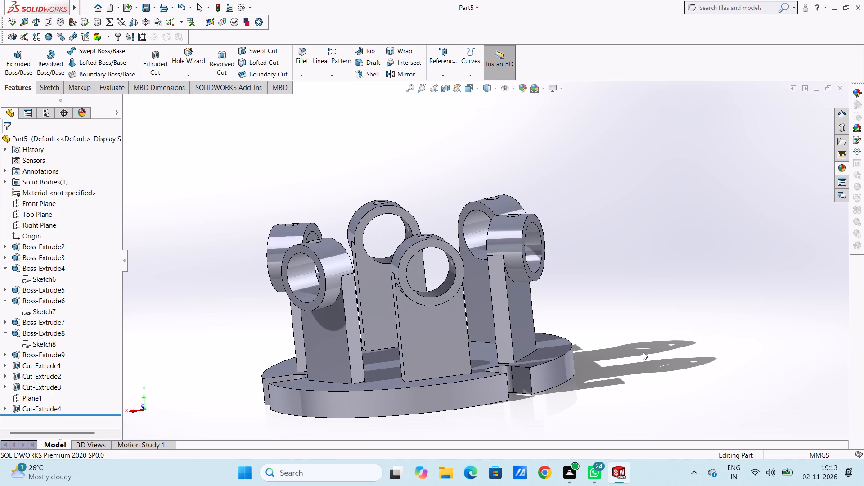
pyautogui.scroll(3, 620, 442)
pyautogui.scroll(3, 582, 381)
pyautogui.moveTo(594, 386); pyautogui.dragTo(609, 441, button='middle')
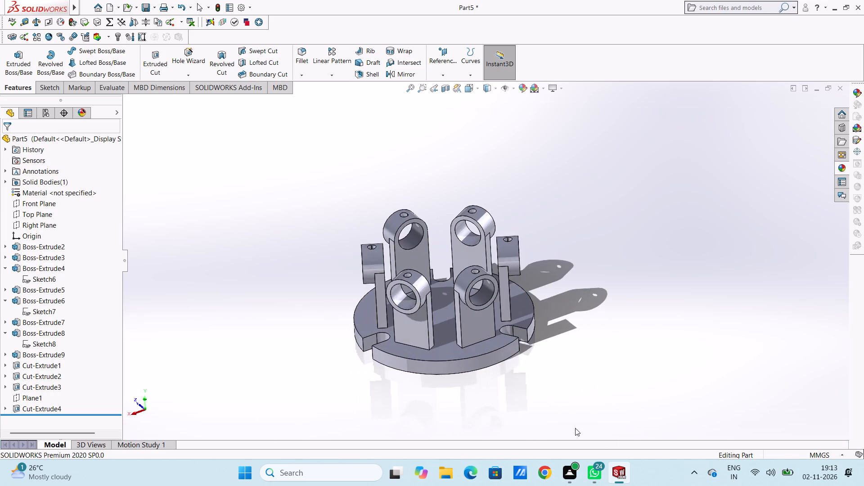
pyautogui.middleClick(572, 425)
pyautogui.moveTo(553, 395); pyautogui.dragTo(535, 406, button='middle')
pyautogui.scroll(-3, 439, 208)
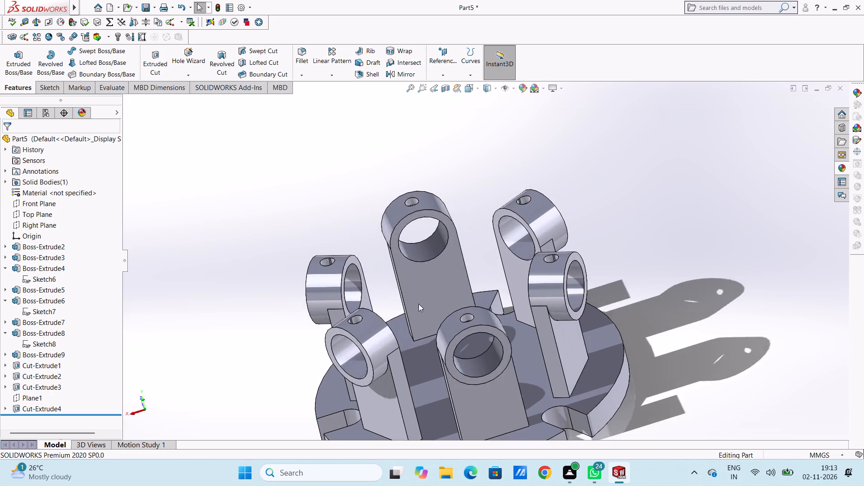
pyautogui.moveTo(418, 297); pyautogui.dragTo(436, 301, button='middle')
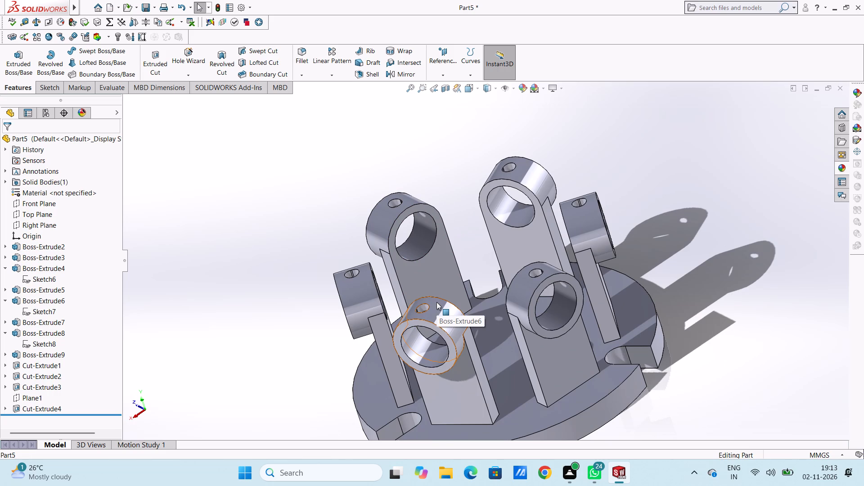
pyautogui.moveTo(441, 276); pyautogui.dragTo(464, 342, button='middle')
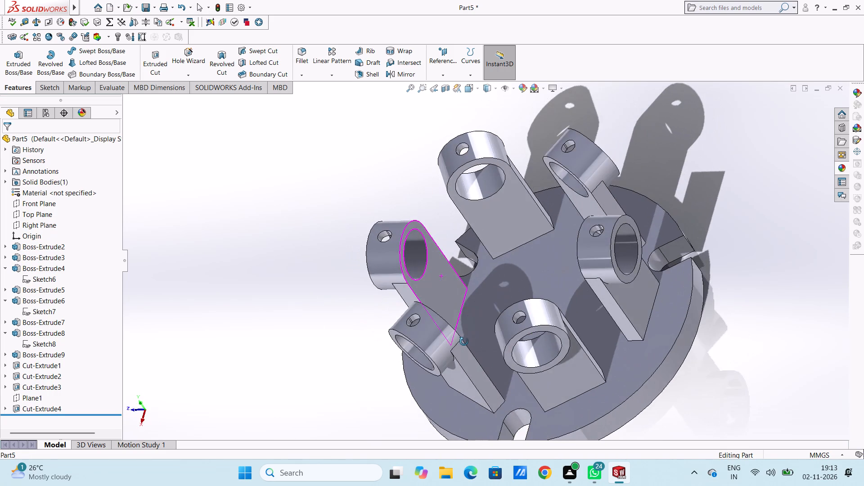
pyautogui.moveTo(464, 342); pyautogui.dragTo(440, 336, button='middle')
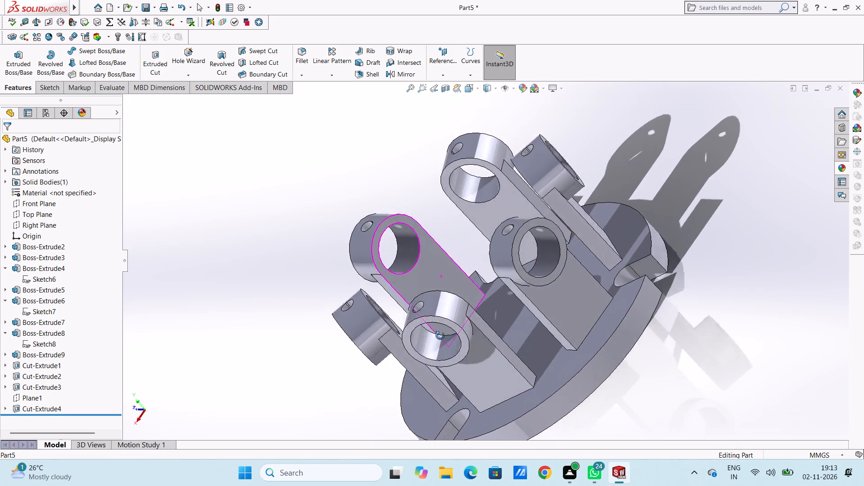
pyautogui.moveTo(440, 336); pyautogui.dragTo(473, 356, button='middle')
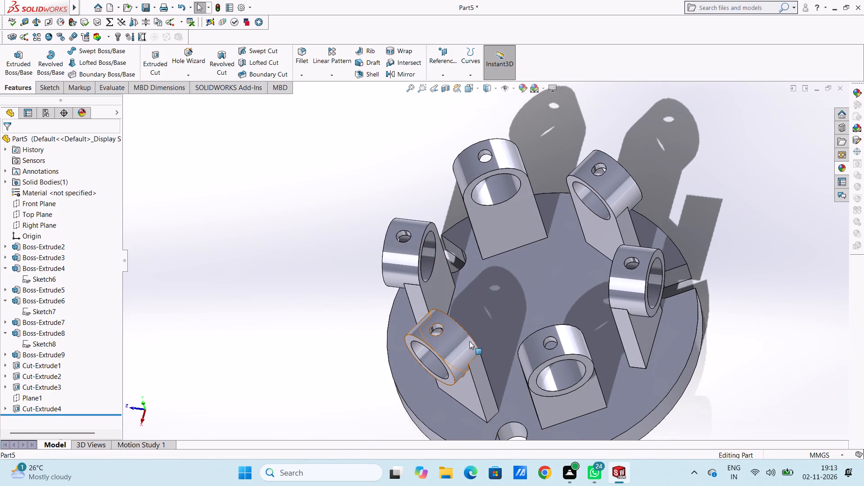
pyautogui.scroll(3, 576, 278)
pyautogui.moveTo(663, 347); pyautogui.dragTo(639, 283, button='middle')
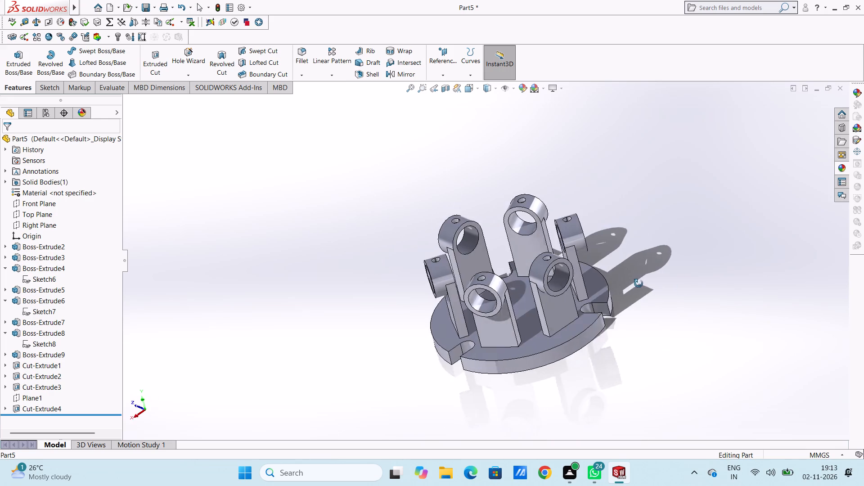
pyautogui.moveTo(639, 283); pyautogui.dragTo(648, 268, button='middle')
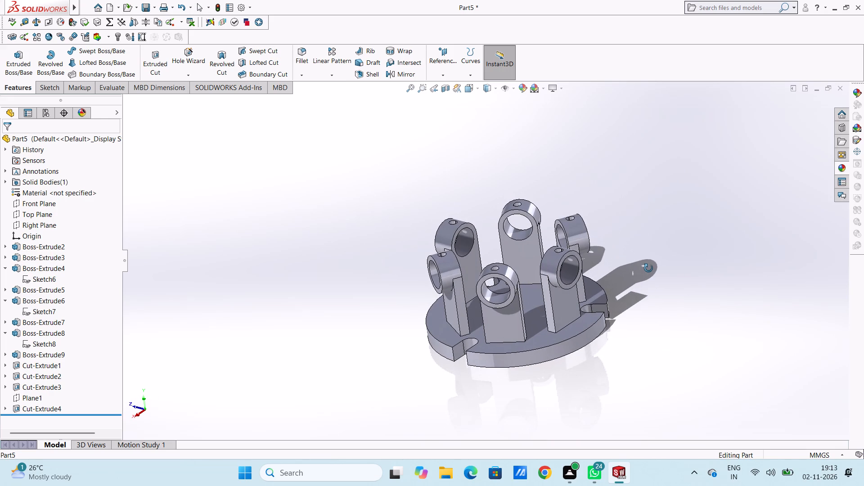
pyautogui.moveTo(648, 268); pyautogui.dragTo(649, 234, button='middle')
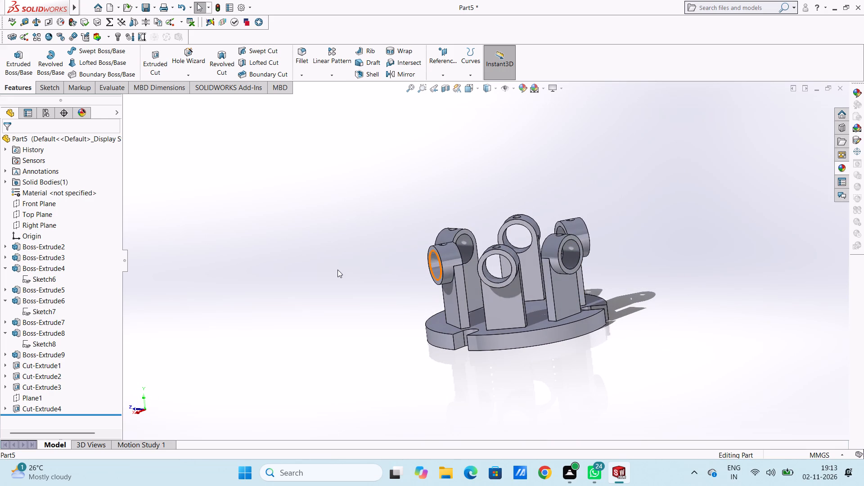
# Create a reference plane parallel to the Top Plane, offset 28 mm upward so that it crosses the six tabs.
pyautogui.hotkey('ctrl', '1')
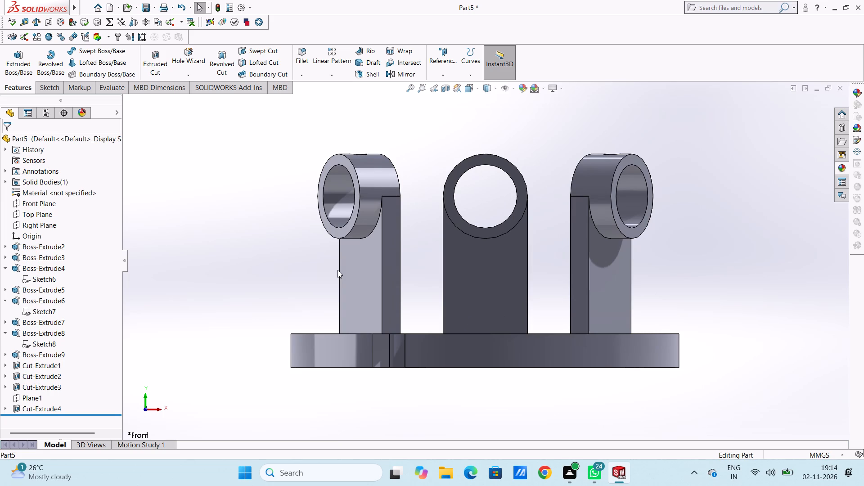
pyautogui.click(453, 56)
pyautogui.click(452, 82)
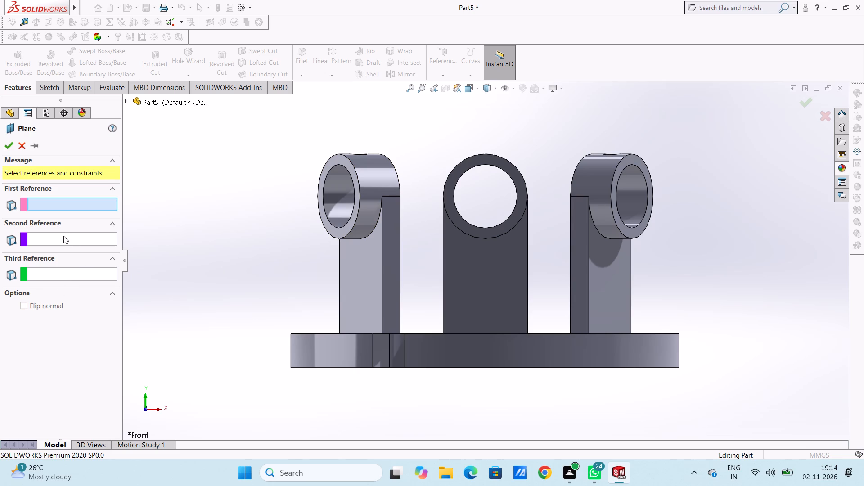
pyautogui.click(160, 102)
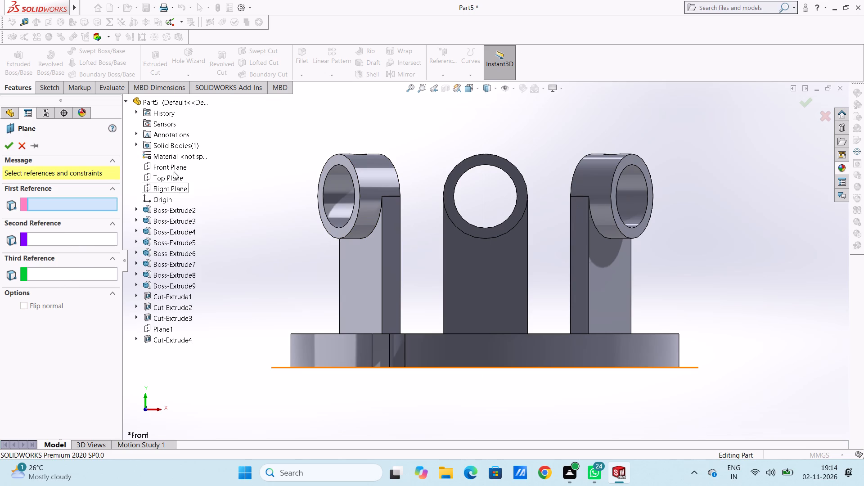
pyautogui.click(174, 176)
pyautogui.scroll(2, 249, 258)
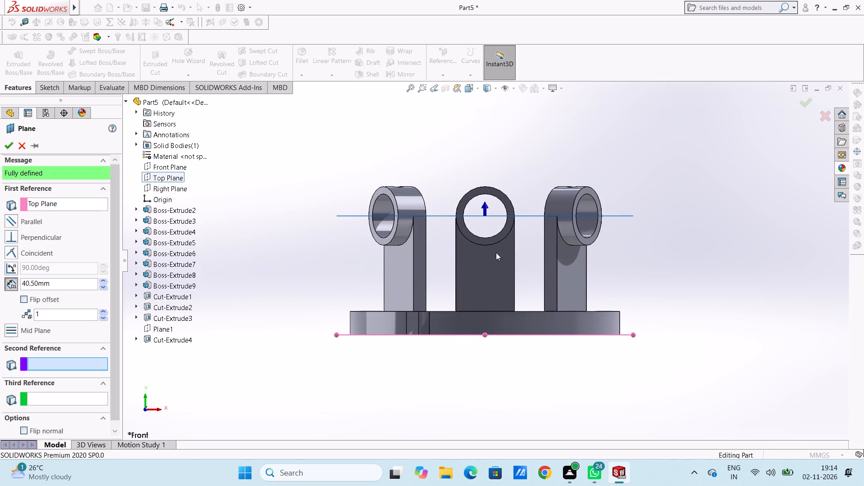
pyautogui.scroll(1, 496, 252)
pyautogui.scroll(-1, 540, 256)
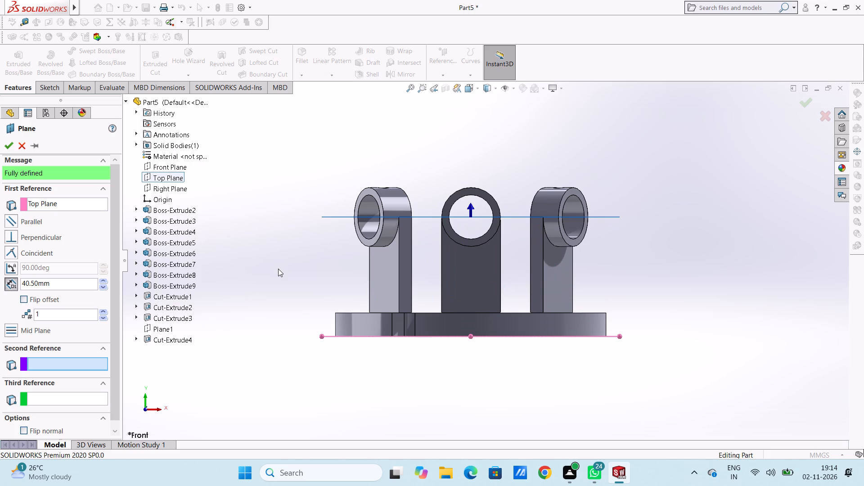
pyautogui.doubleClick(64, 283)
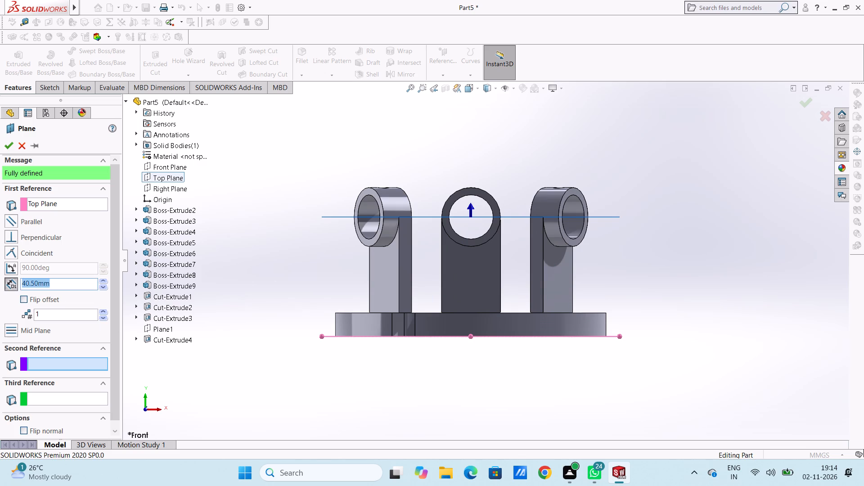
pyautogui.write('28')
pyautogui.press('Return')
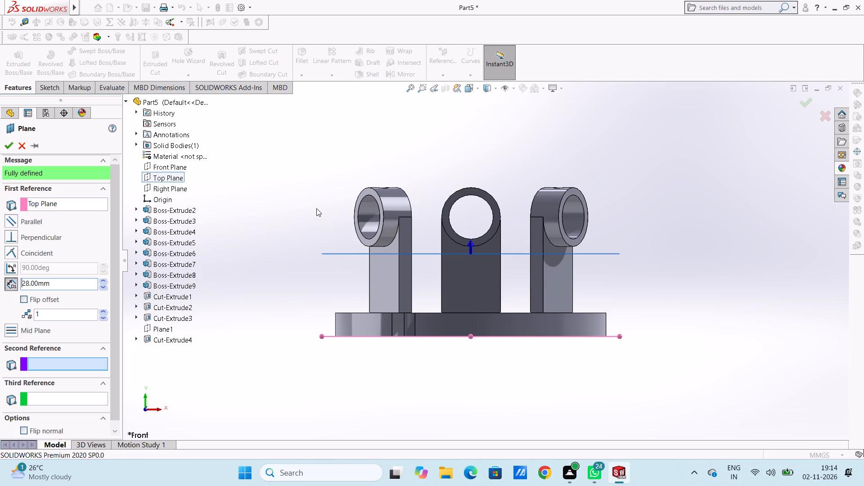
pyautogui.moveTo(351, 230); pyautogui.dragTo(335, 234, button='middle')
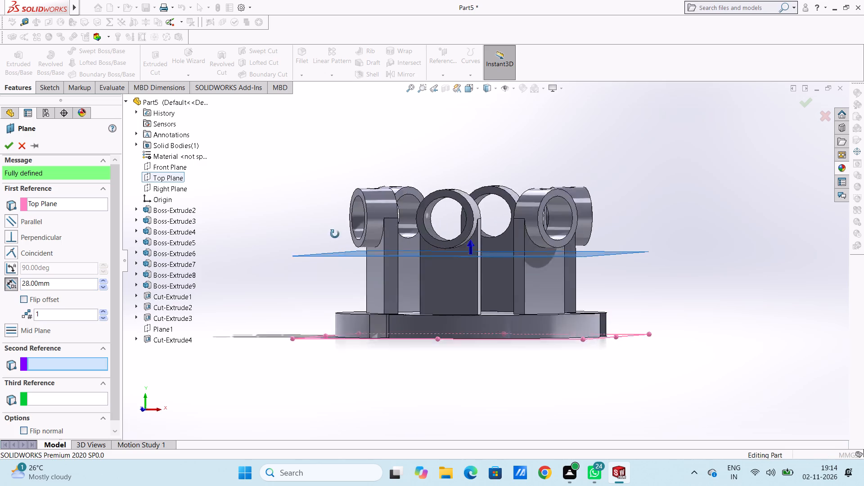
pyautogui.moveTo(335, 234); pyautogui.dragTo(304, 289, button='middle')
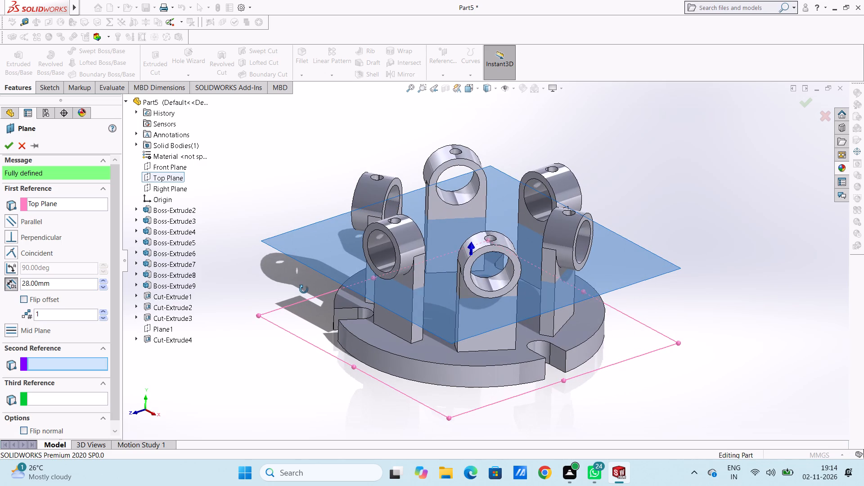
pyautogui.moveTo(304, 289); pyautogui.dragTo(313, 257, button='middle')
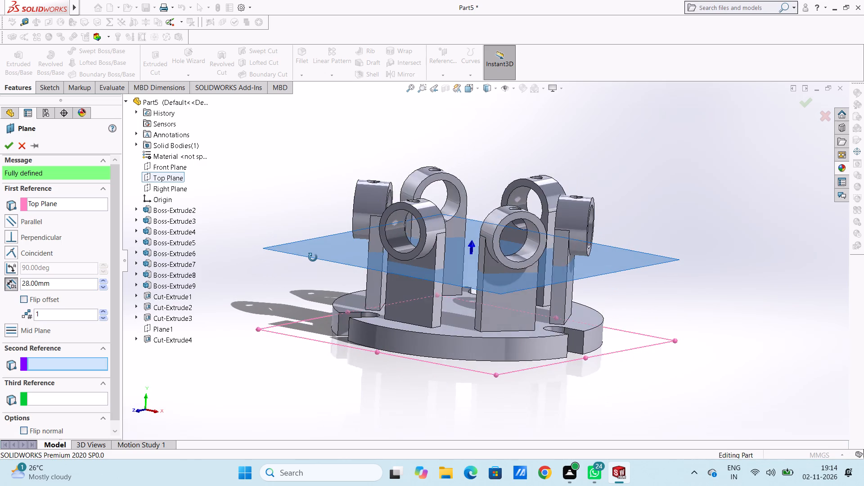
pyautogui.moveTo(313, 257); pyautogui.dragTo(314, 262, button='middle')
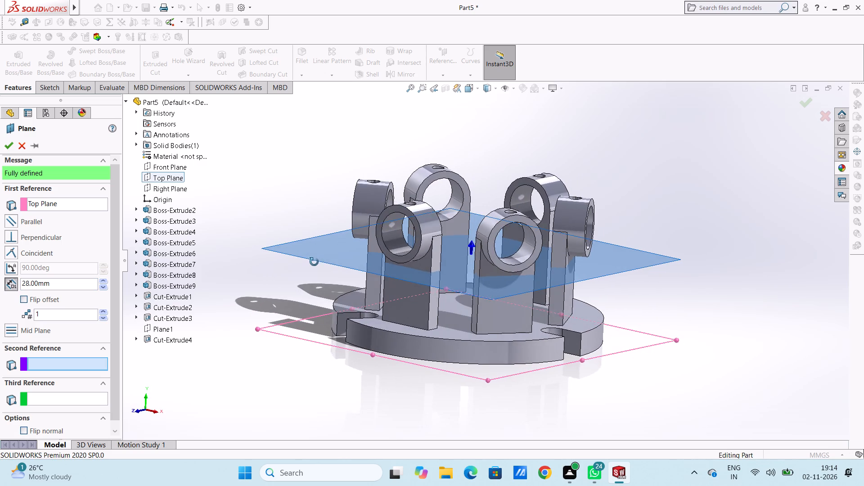
pyautogui.moveTo(314, 262); pyautogui.dragTo(306, 268, button='middle')
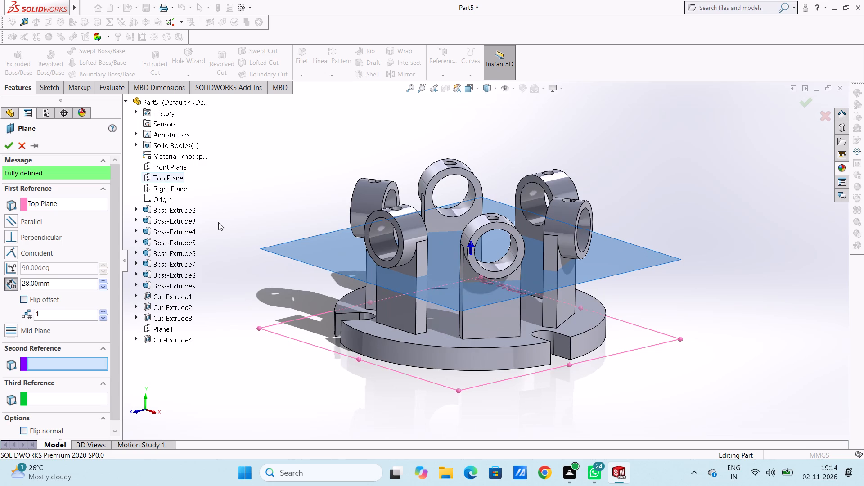
pyautogui.click(9, 144)
pyautogui.click(238, 195)
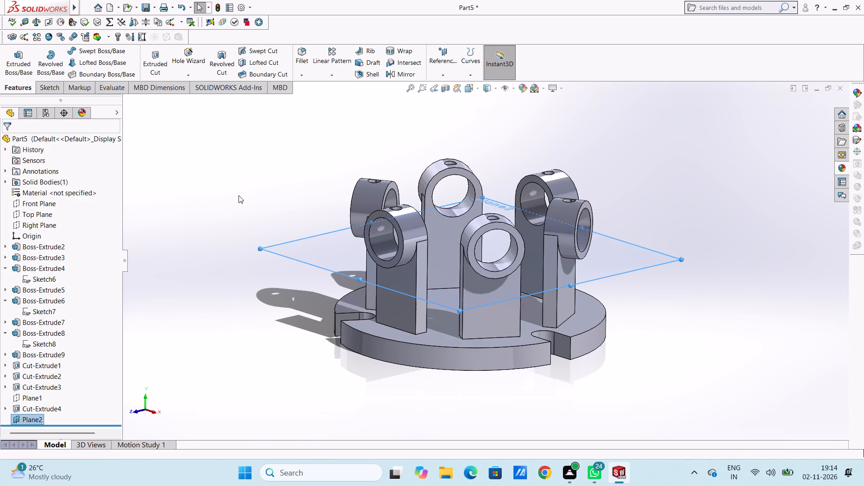
# On the disc's top face, sketch a 17.50 mm line from the upper-left boss's inner edge midpoint, perpendicular to it toward the disc centre.
pyautogui.hotkey('ctrl', '5')
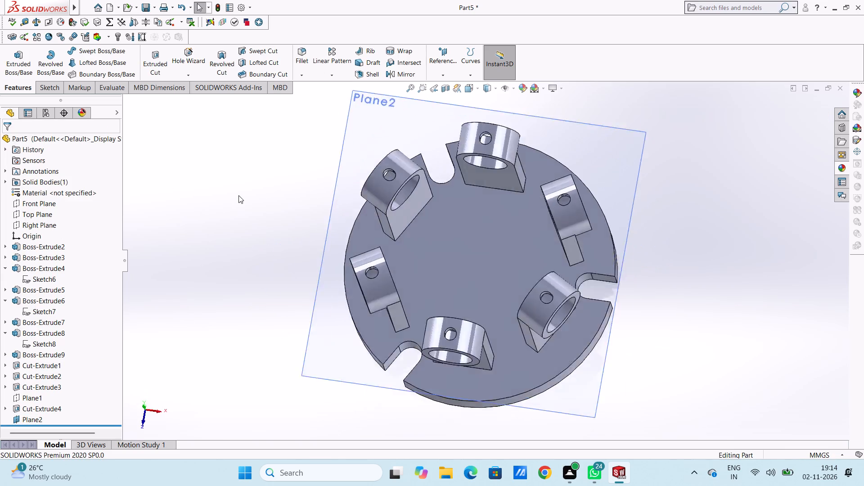
pyautogui.click(479, 264)
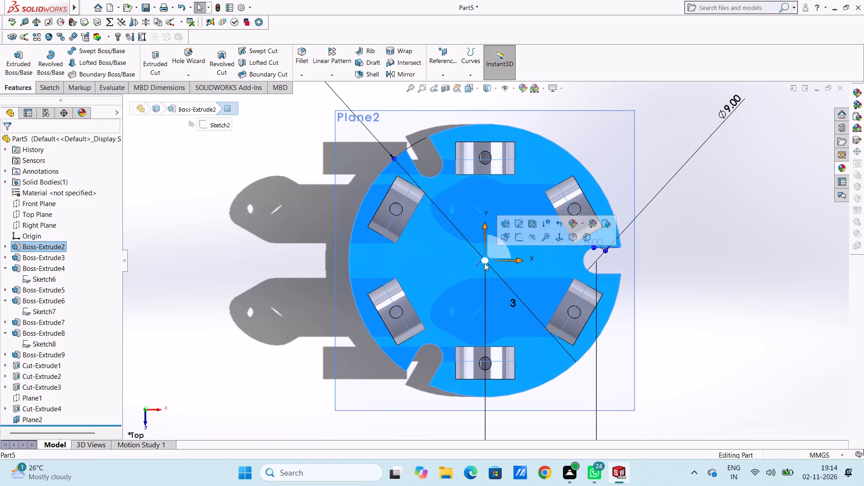
pyautogui.click(519, 242)
pyautogui.click(253, 252)
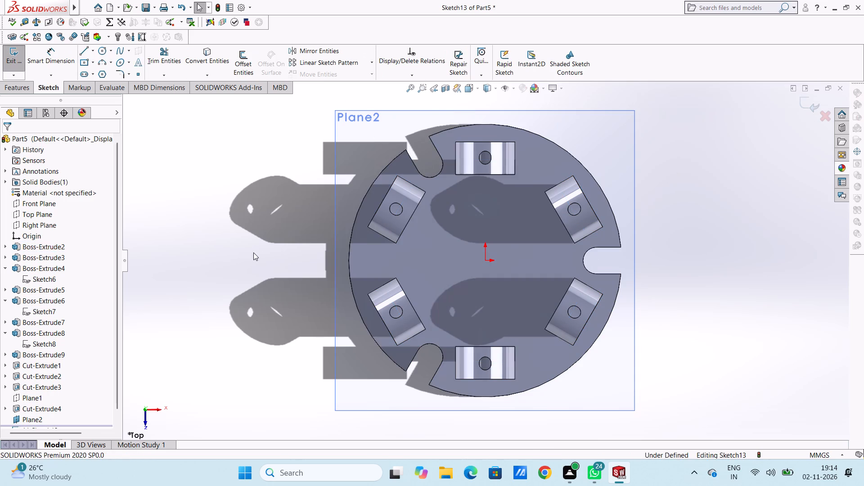
pyautogui.click(81, 51)
pyautogui.scroll(-2, 440, 232)
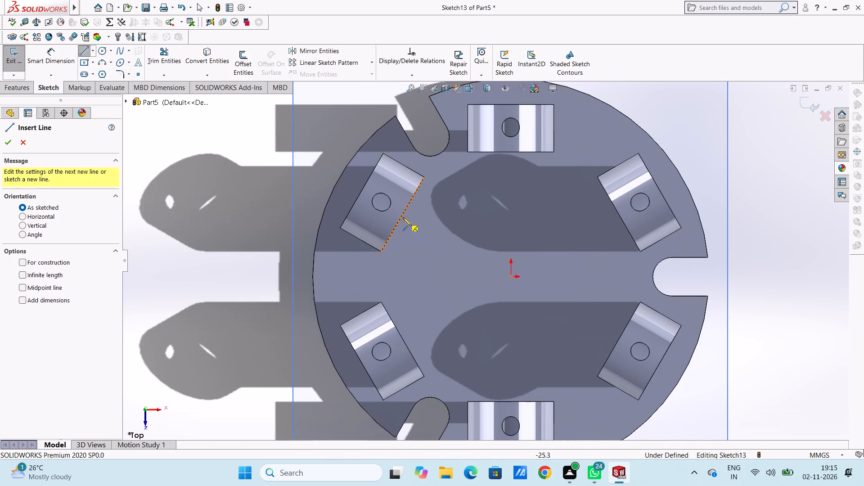
pyautogui.click(403, 214)
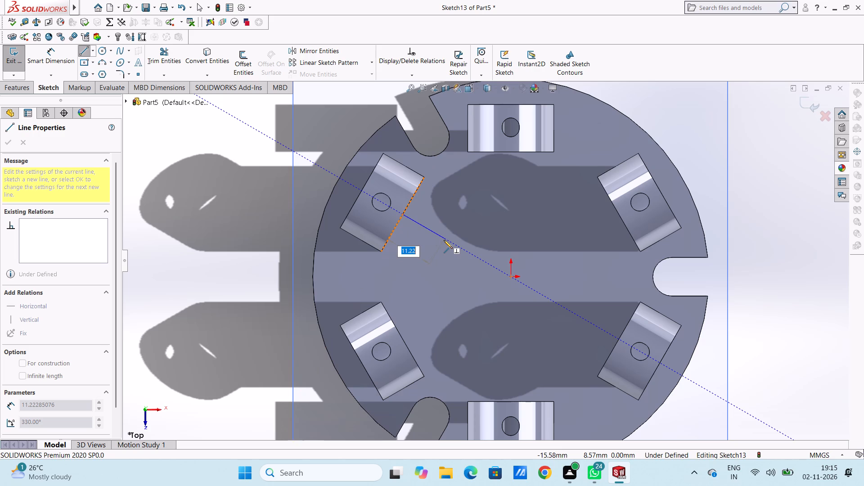
pyautogui.write('17')
pyautogui.write('.50')
pyautogui.press('Return')
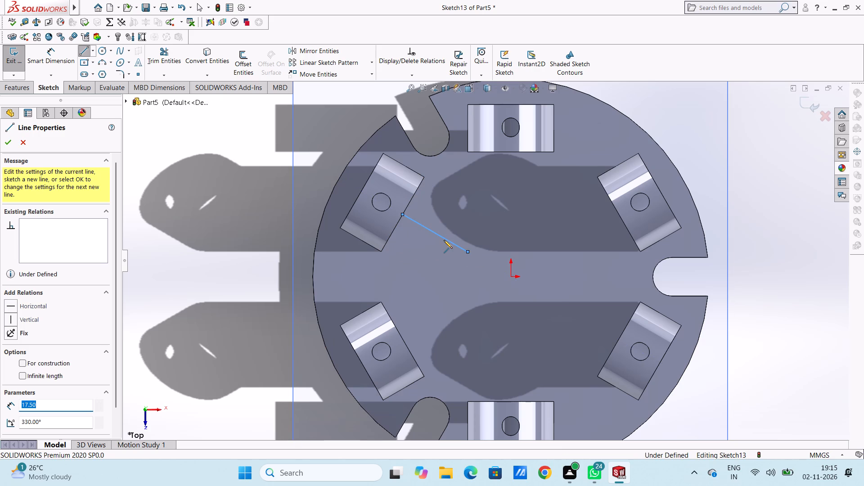
pyautogui.rightClick(507, 207)
pyautogui.click(513, 213)
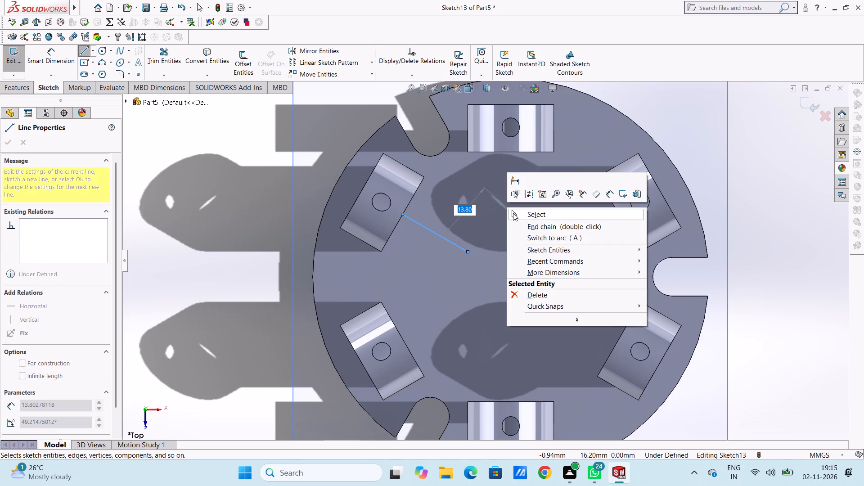
# Delete the 17.50 mm line running from the upper-left boss toward the disc centre.
pyautogui.scroll(3, 503, 222)
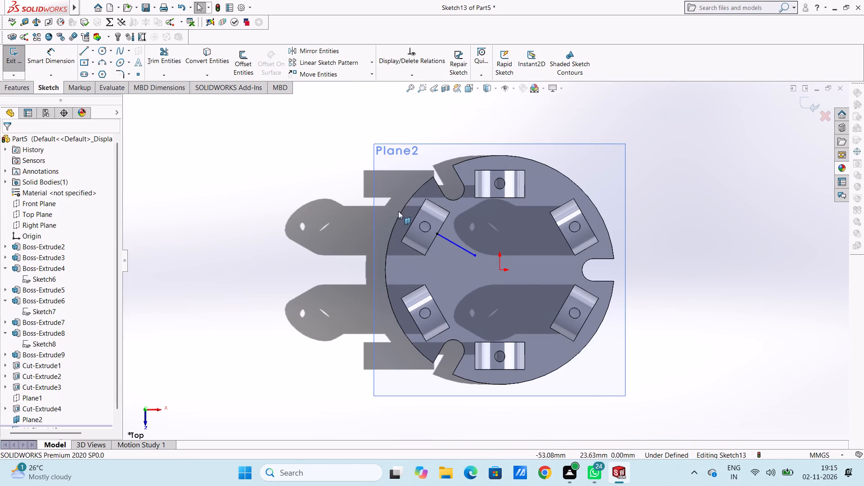
pyautogui.scroll(-3, 506, 264)
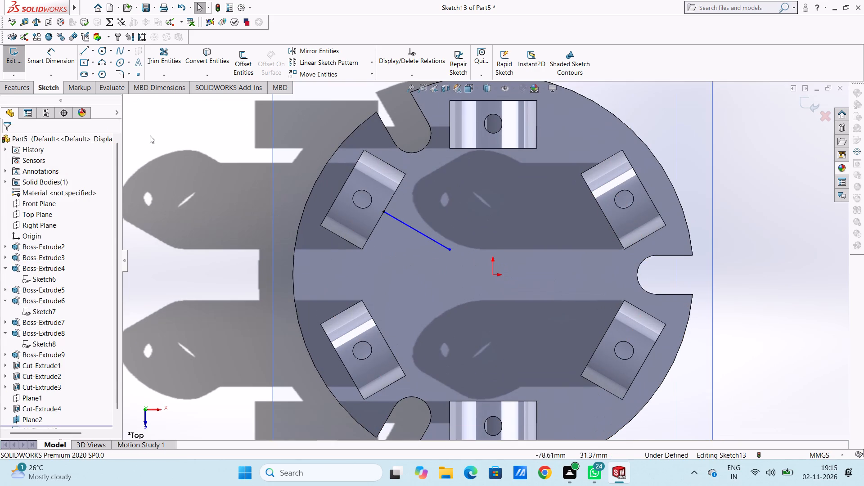
pyautogui.click(431, 238)
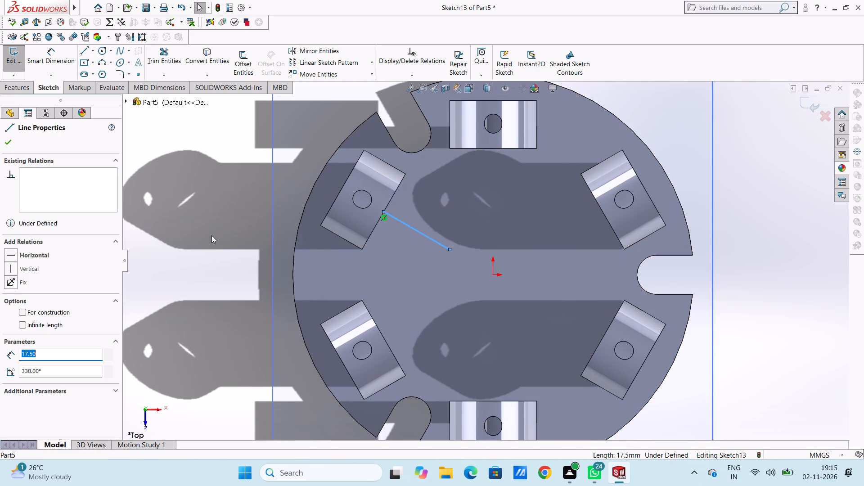
pyautogui.rightClick(211, 235)
pyautogui.click(227, 351)
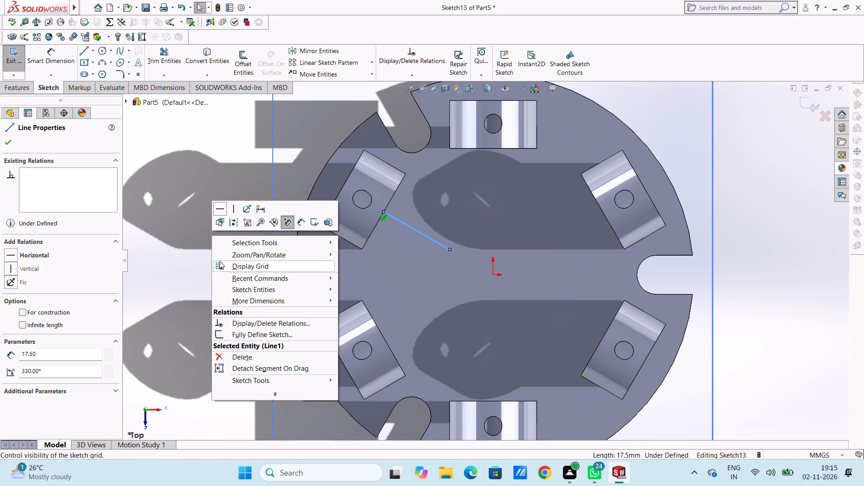
pyautogui.click(233, 356)
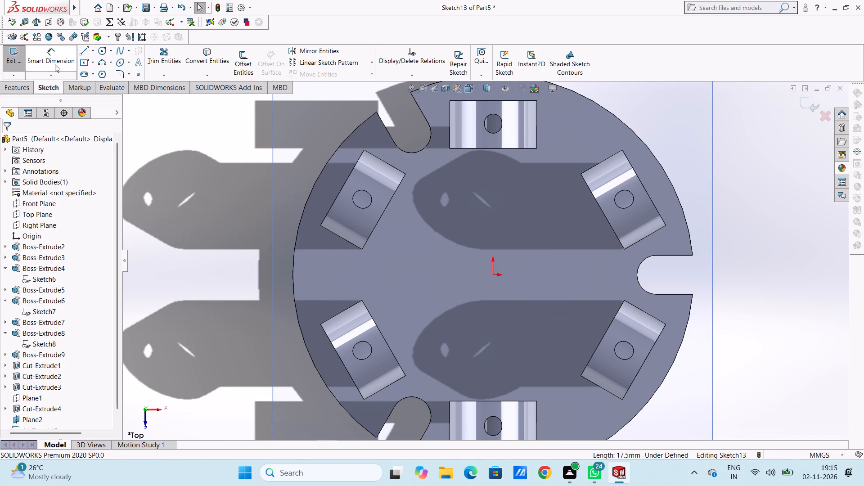
# Sketch a 58 mm line from the upper-left boss's inner edge midpoint through the origin to the lower-right boss's inner edge midpoint.
pyautogui.click(84, 53)
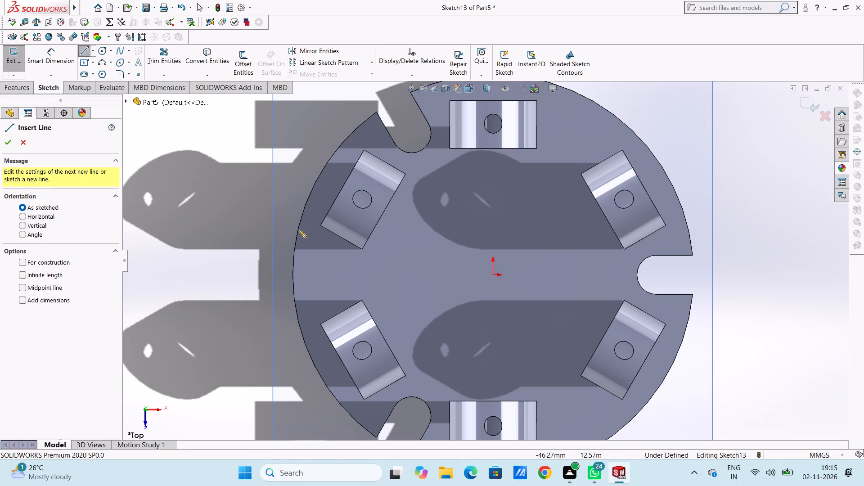
pyautogui.click(384, 212)
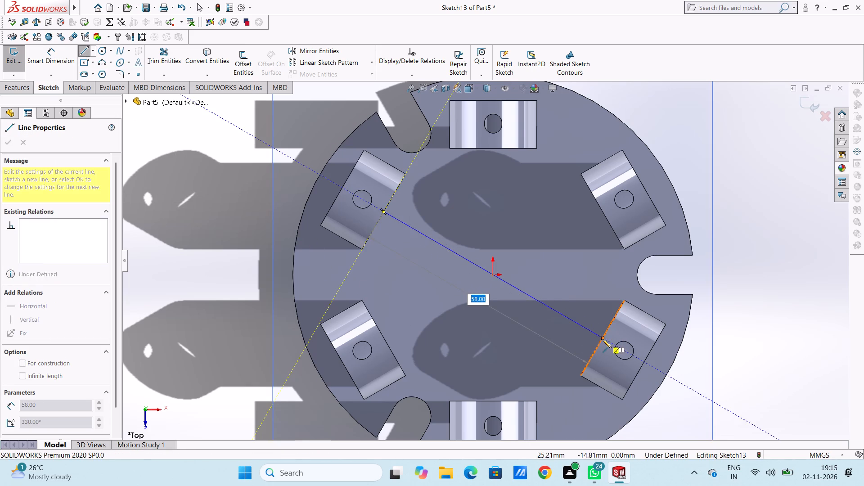
pyautogui.click(603, 339)
pyautogui.rightClick(750, 197)
pyautogui.click(752, 201)
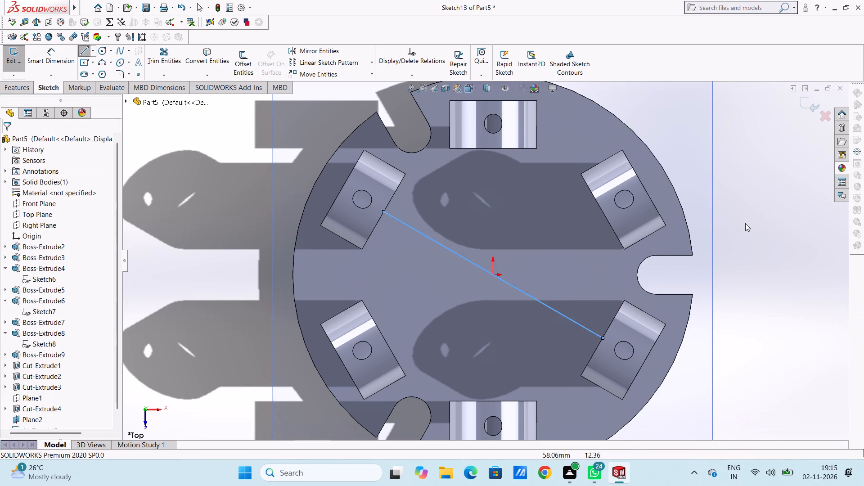
pyautogui.click(745, 223)
# Sketch a vertical line through the origin joining the inner edge midpoints of the top and bottom bosses.
pyautogui.scroll(2, 411, 229)
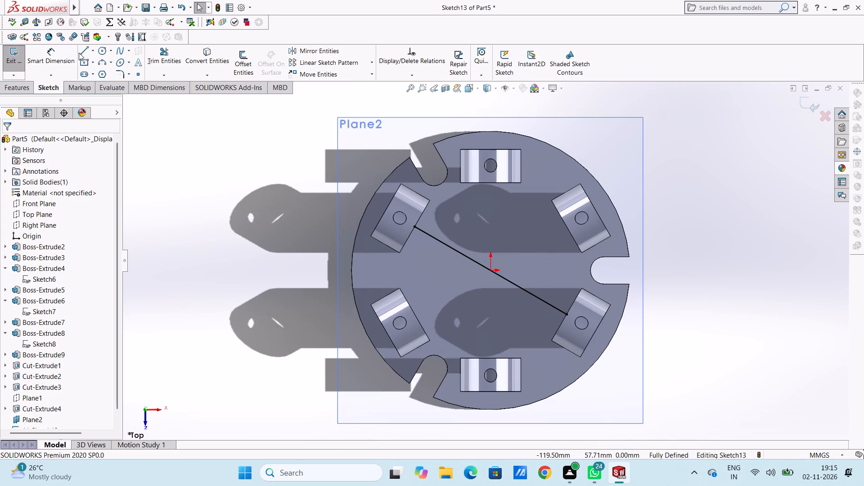
pyautogui.click(82, 52)
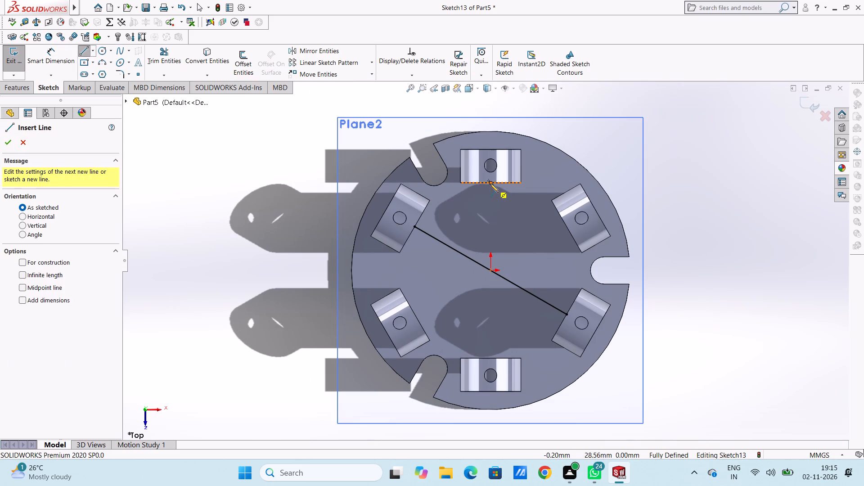
pyautogui.click(490, 183)
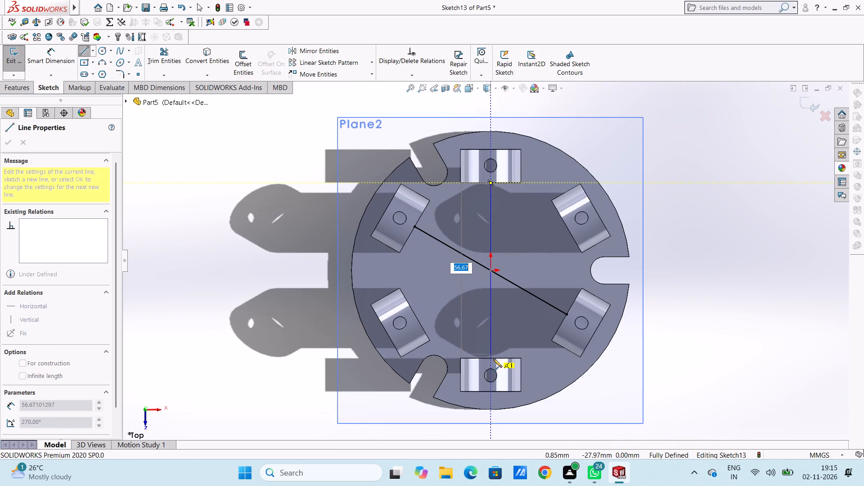
pyautogui.click(493, 360)
pyautogui.rightClick(716, 207)
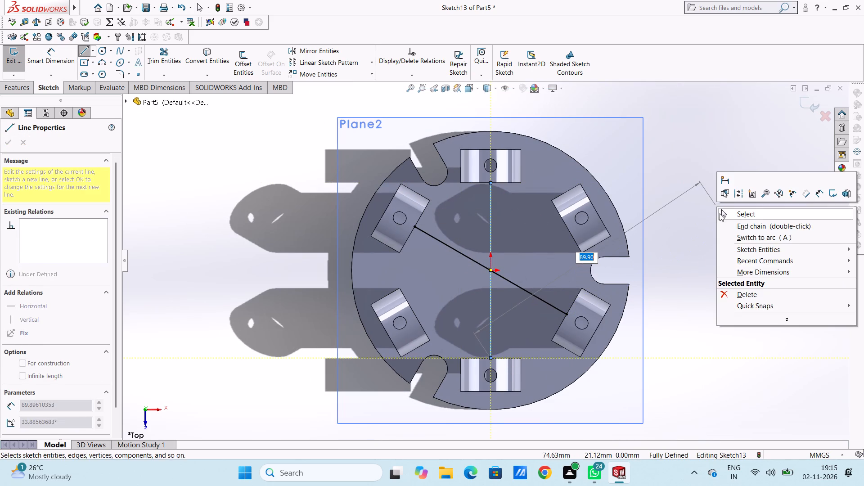
pyautogui.click(720, 213)
pyautogui.click(713, 229)
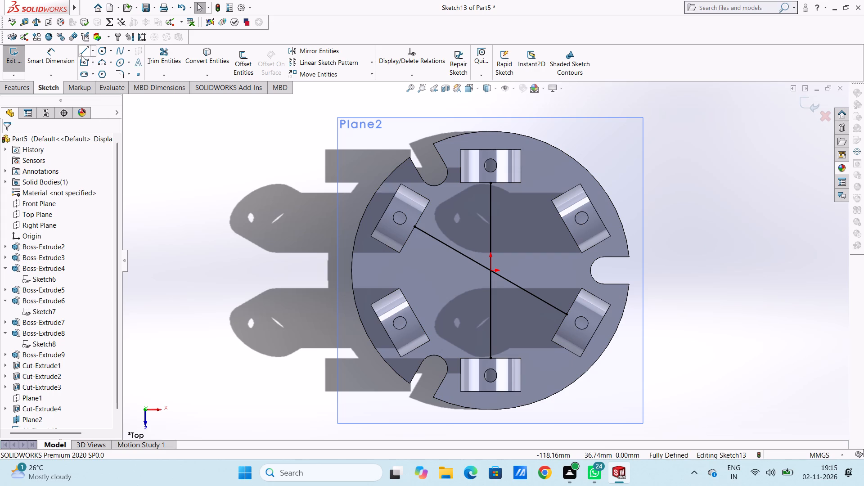
# Sketch a line through the origin from the lower-left boss's inner edge midpoint to the upper-right boss's inner edge midpoint.
pyautogui.click(81, 55)
pyautogui.click(414, 315)
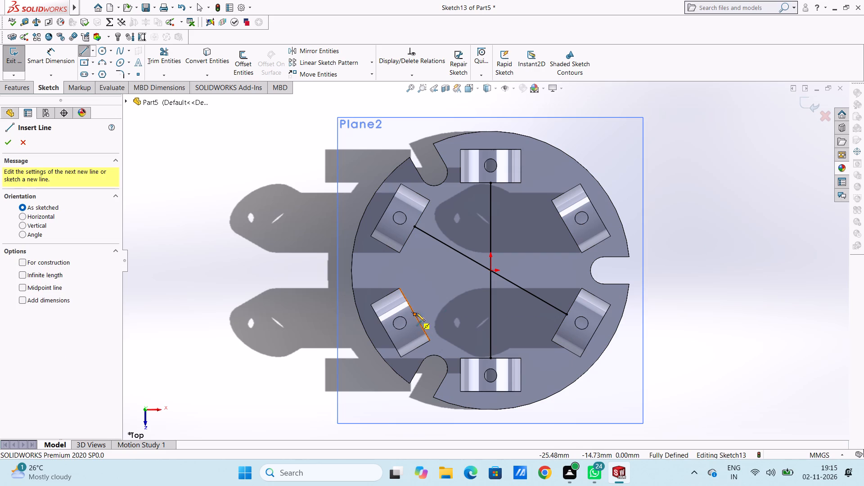
pyautogui.click(567, 227)
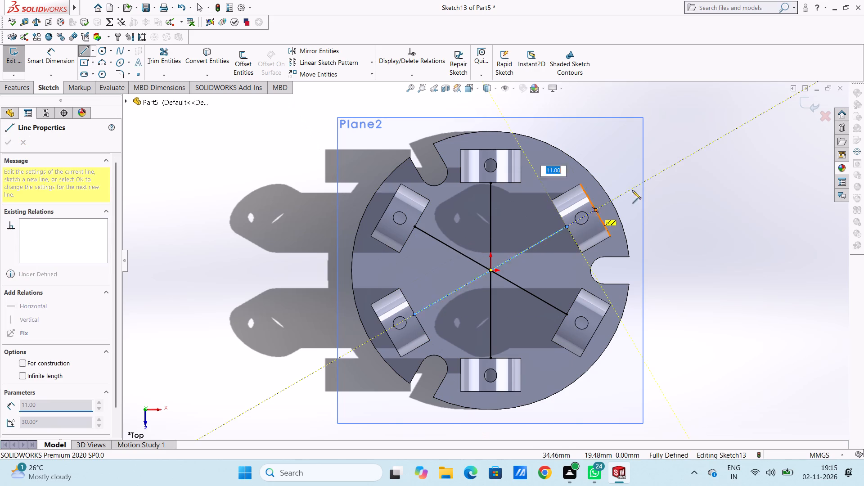
pyautogui.rightClick(719, 141)
pyautogui.click(722, 145)
pyautogui.click(713, 177)
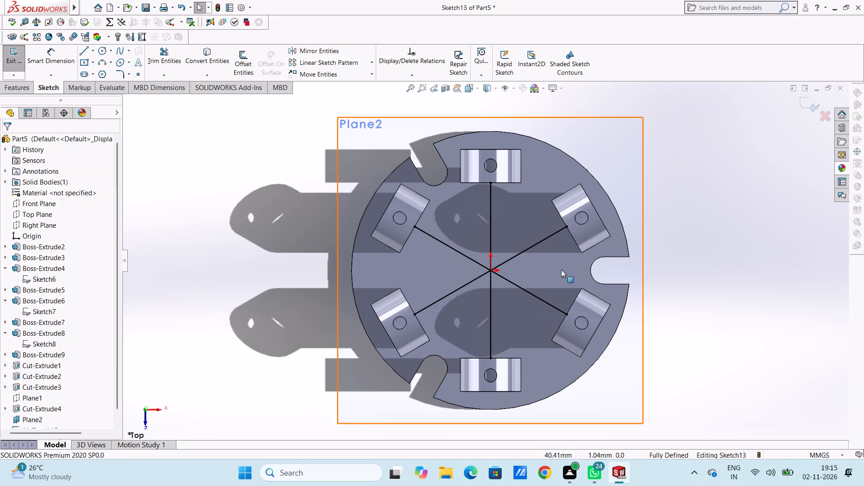
# Offset the three crossing lines bi-directionally by 2 mm, with dimensions added.
pyautogui.click(247, 60)
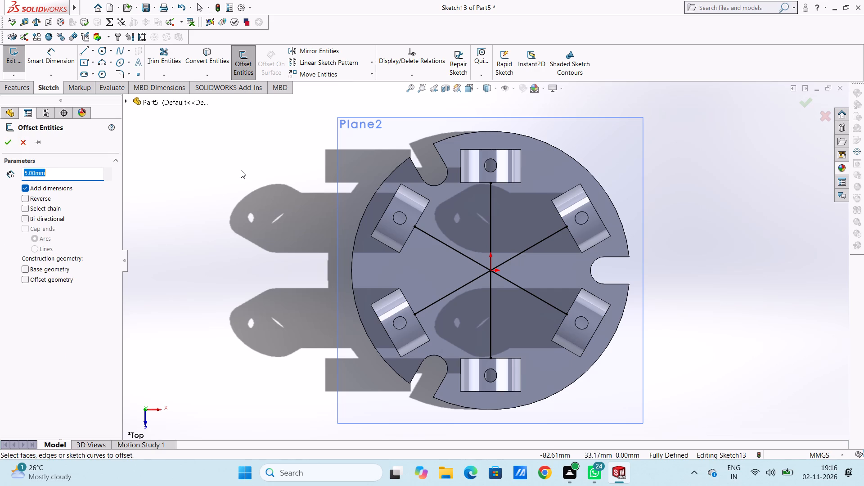
pyautogui.press('2')
pyautogui.press('Return')
pyautogui.click(25, 218)
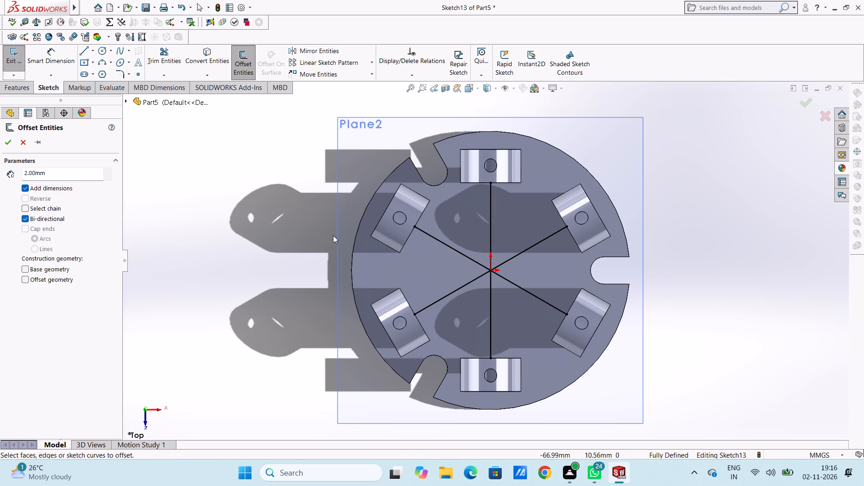
pyautogui.click(446, 245)
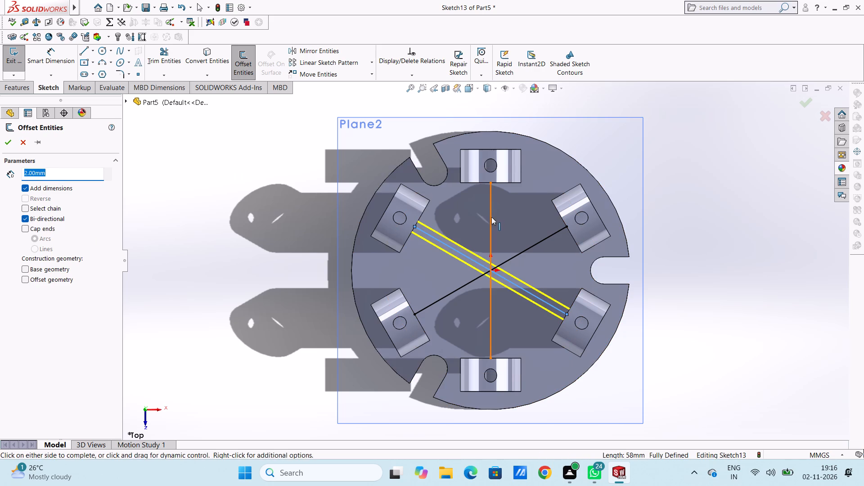
pyautogui.click(491, 217)
pyautogui.click(534, 243)
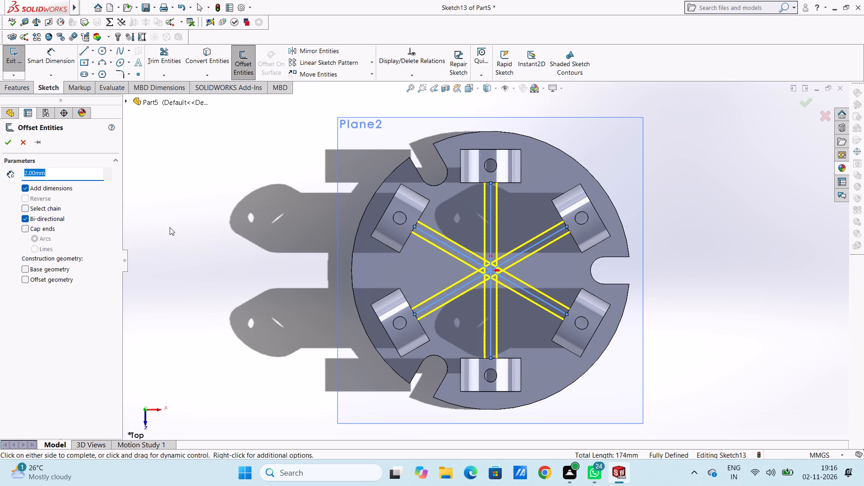
pyautogui.click(10, 142)
pyautogui.click(182, 211)
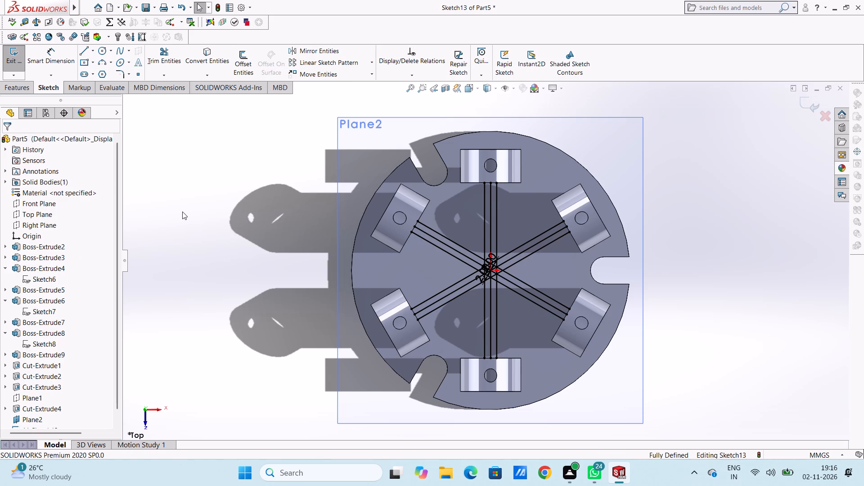
# Close the offset strip at the upper-left boss with a 4 mm line joining the ends of its two outer lines.
pyautogui.scroll(-1, 463, 264)
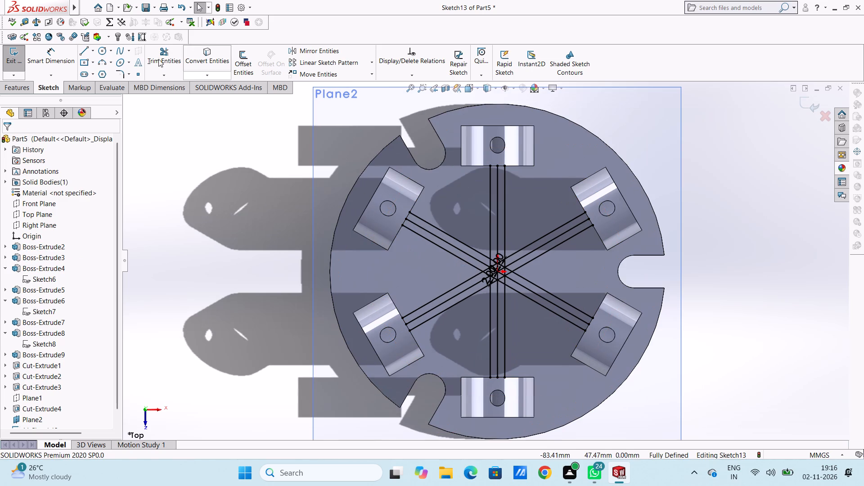
pyautogui.click(83, 50)
pyautogui.scroll(-5, 437, 227)
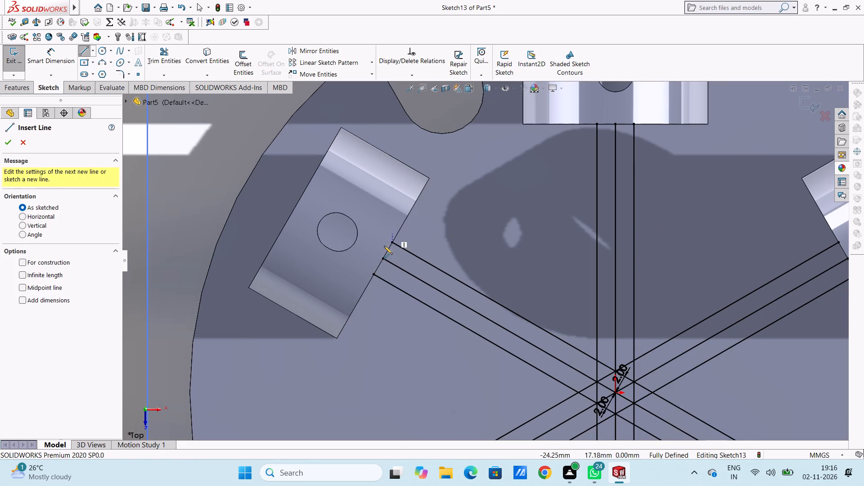
pyautogui.click(392, 242)
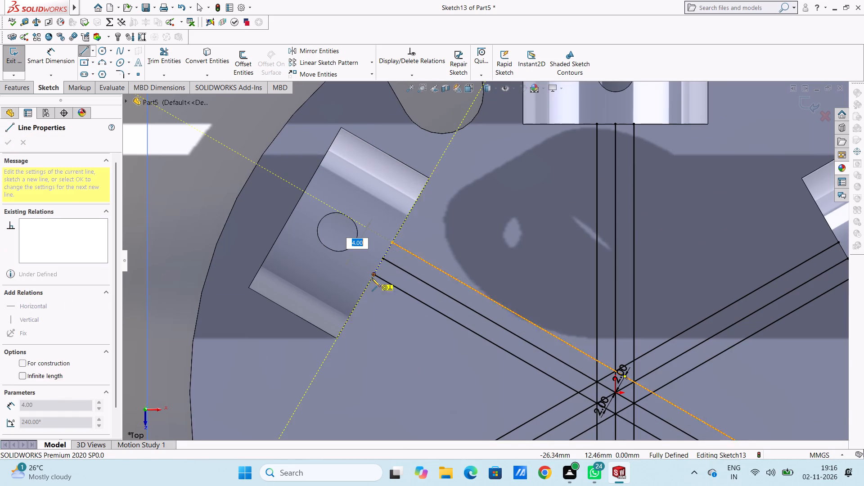
pyautogui.click(372, 275)
pyautogui.rightClick(523, 202)
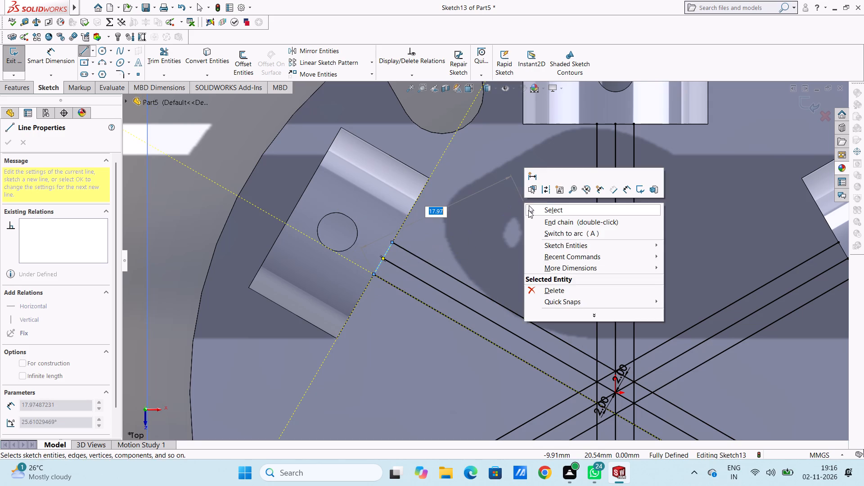
pyautogui.click(529, 211)
pyautogui.click(518, 218)
# Close the offset strip at the lower-right boss with a 4 mm line joining the ends of its two outer lines.
pyautogui.scroll(3, 515, 221)
pyautogui.click(249, 241)
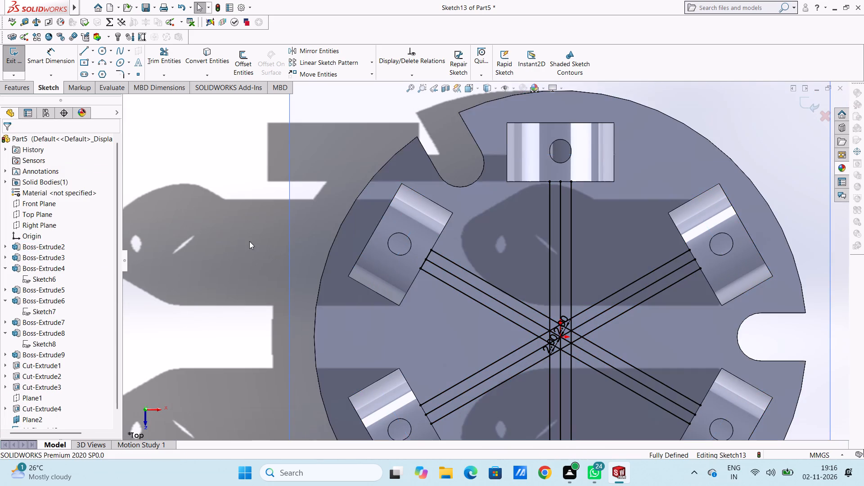
pyautogui.scroll(6, 551, 301)
pyautogui.scroll(-4, 564, 323)
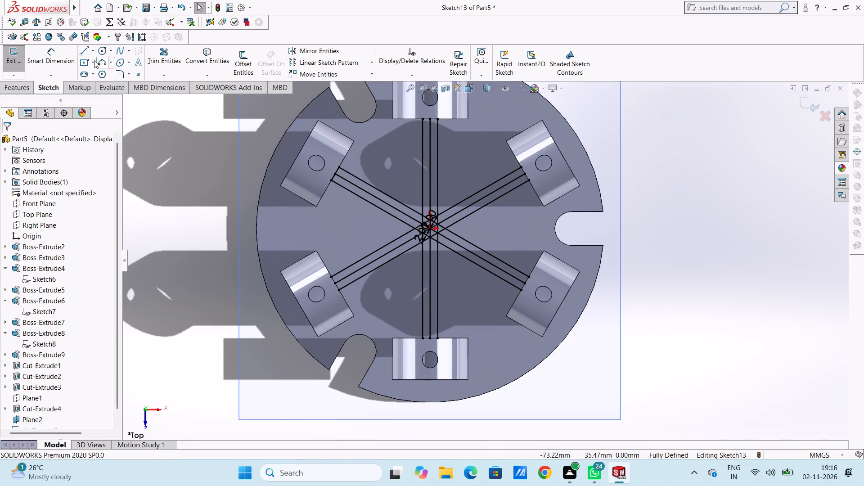
pyautogui.click(88, 52)
pyautogui.scroll(-5, 469, 272)
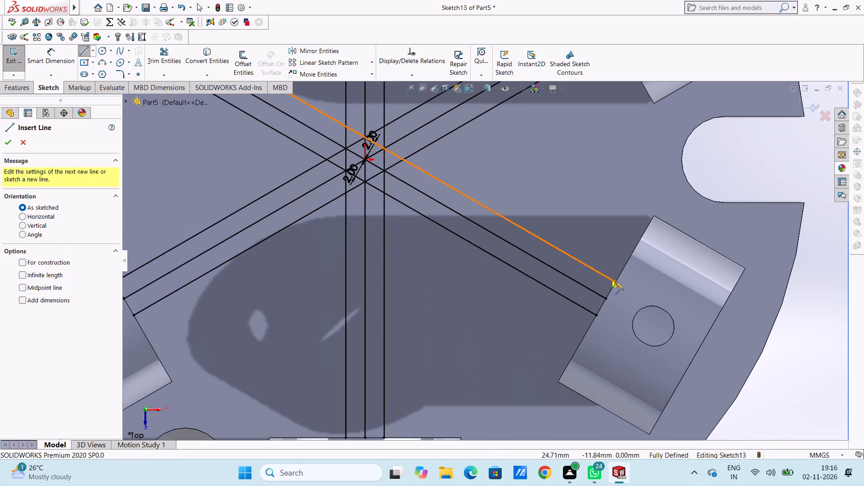
pyautogui.click(616, 283)
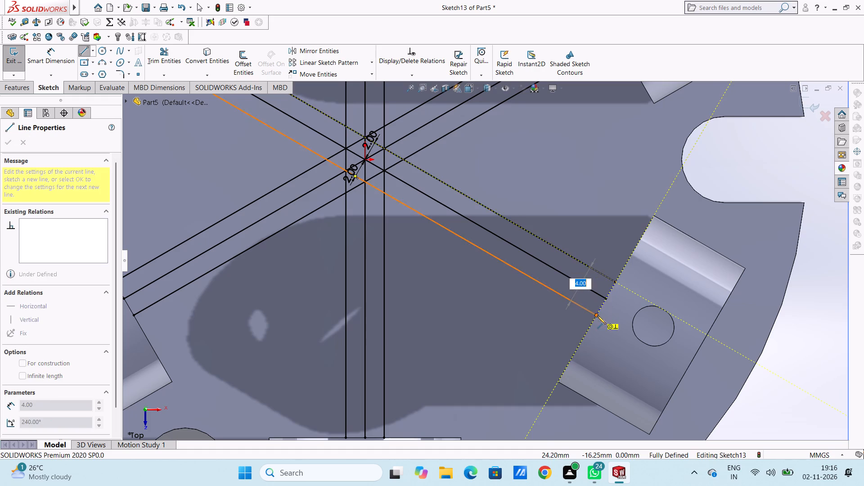
pyautogui.click(597, 315)
pyautogui.rightClick(603, 203)
pyautogui.click(610, 211)
# Close the offset strip at the top boss with a 4 mm line joining the ends of its two outer lines.
pyautogui.scroll(5, 608, 215)
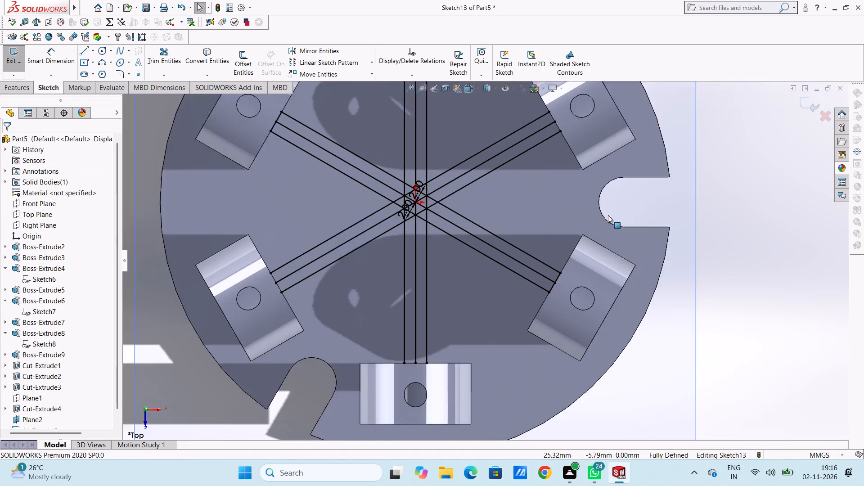
pyautogui.scroll(4, 457, 178)
pyautogui.scroll(-3, 394, 159)
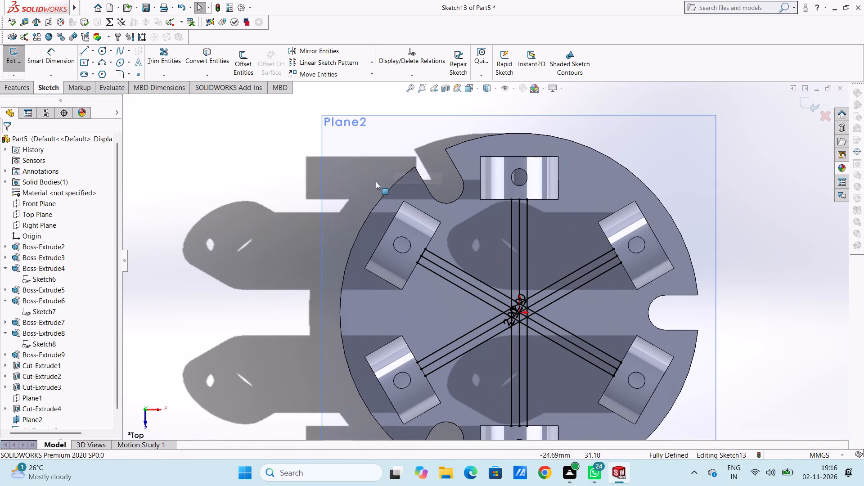
pyautogui.click(87, 52)
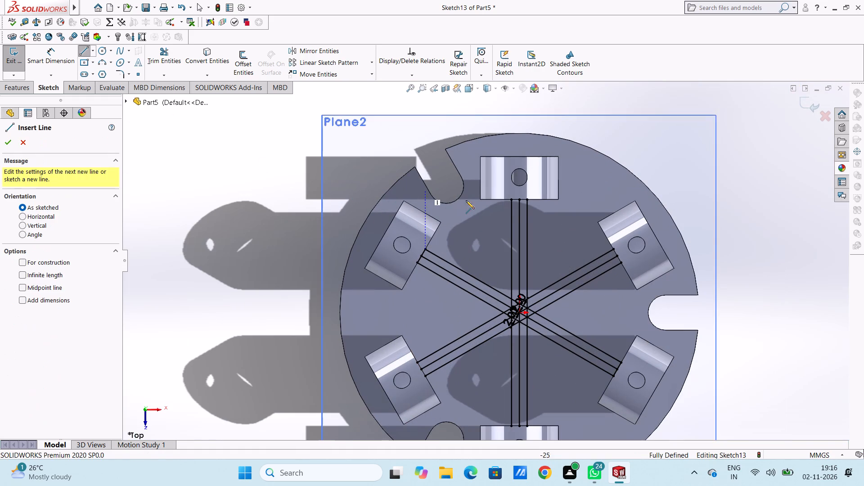
pyautogui.scroll(-5, 513, 202)
pyautogui.click(497, 218)
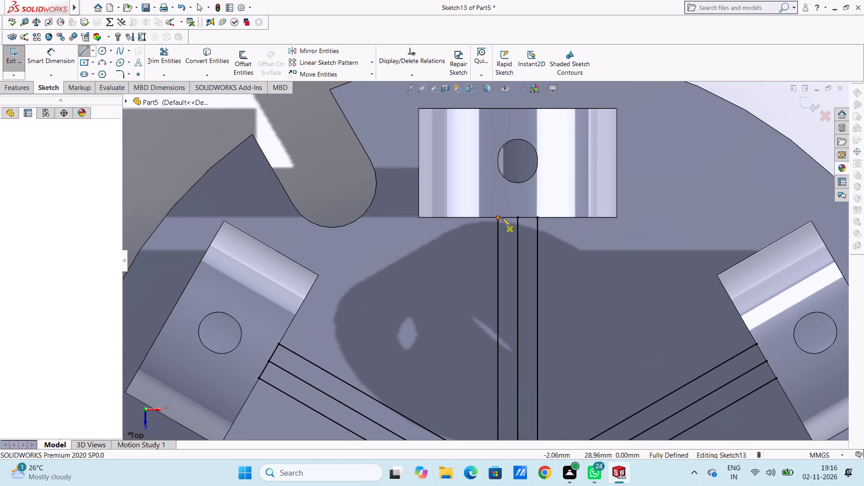
pyautogui.click(537, 218)
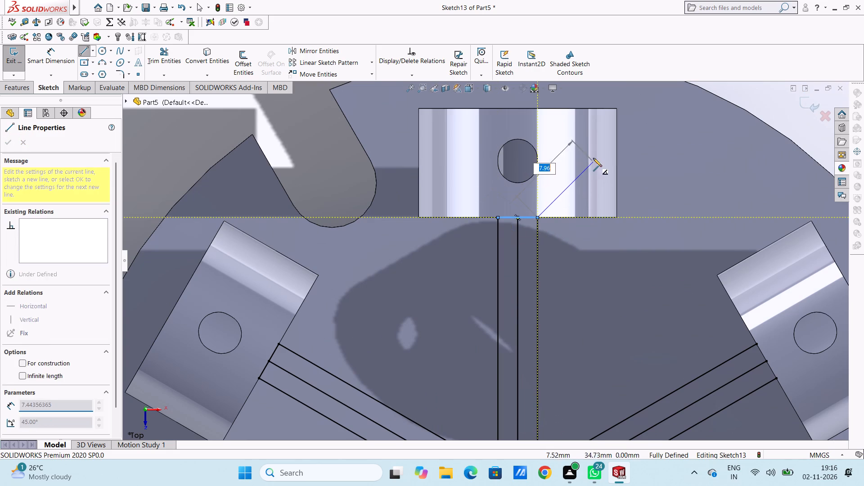
pyautogui.rightClick(593, 158)
pyautogui.click(607, 166)
pyautogui.scroll(5, 577, 215)
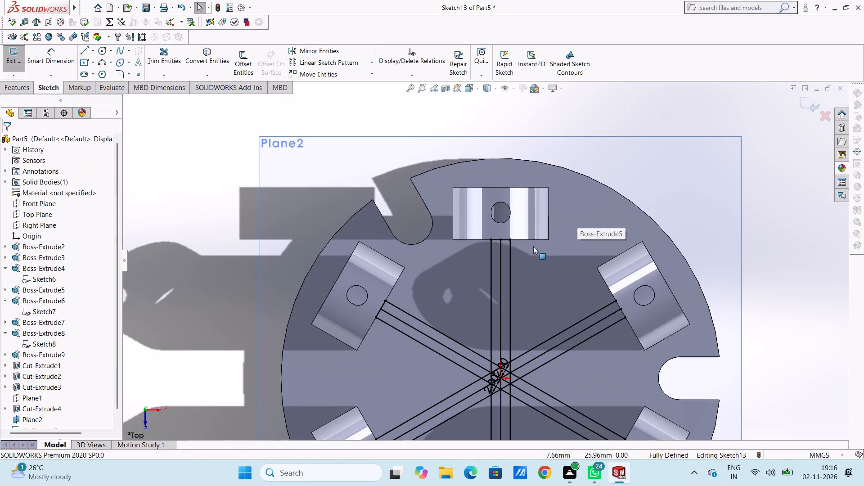
pyautogui.click(161, 207)
# Close the offset strip at the lower-left boss with a 4 mm line joining the ends of its two outer lines.
pyautogui.click(86, 51)
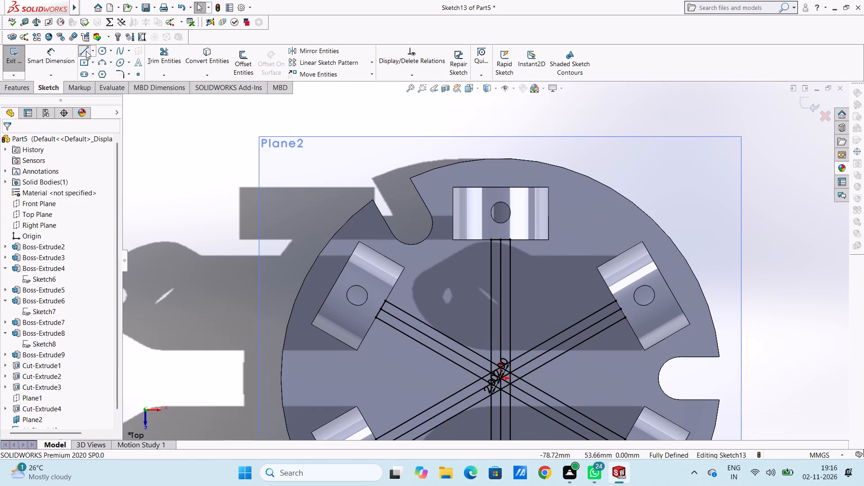
pyautogui.scroll(4, 381, 292)
pyautogui.scroll(-4, 524, 392)
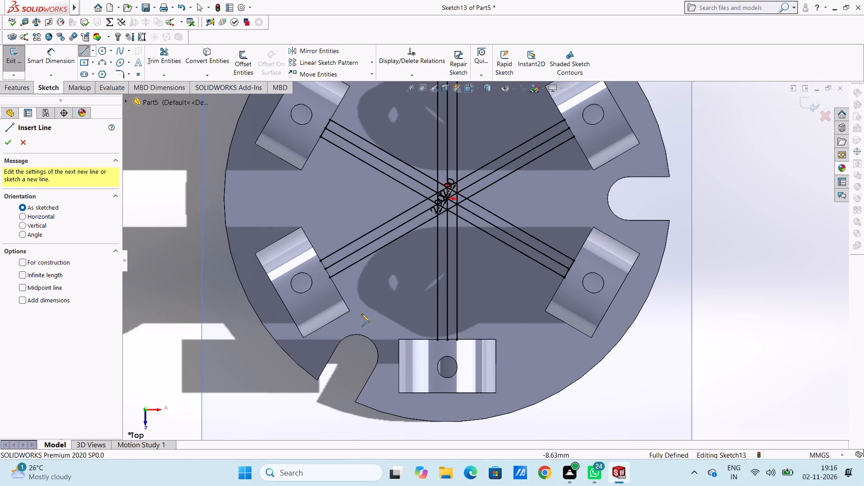
pyautogui.click(322, 263)
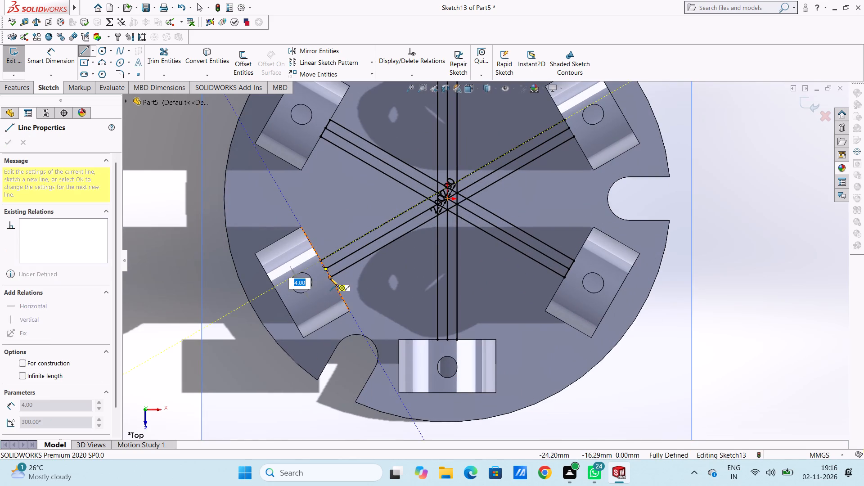
pyautogui.click(330, 278)
pyautogui.rightClick(187, 205)
pyautogui.doubleClick(194, 211)
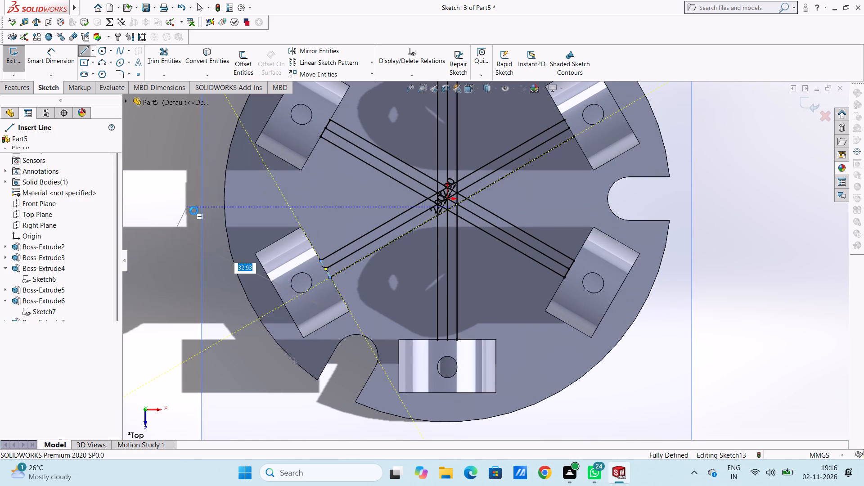
# Close the offset strip at the bottom boss with a 4 mm line joining the ends of its two outer lines.
pyautogui.click(85, 54)
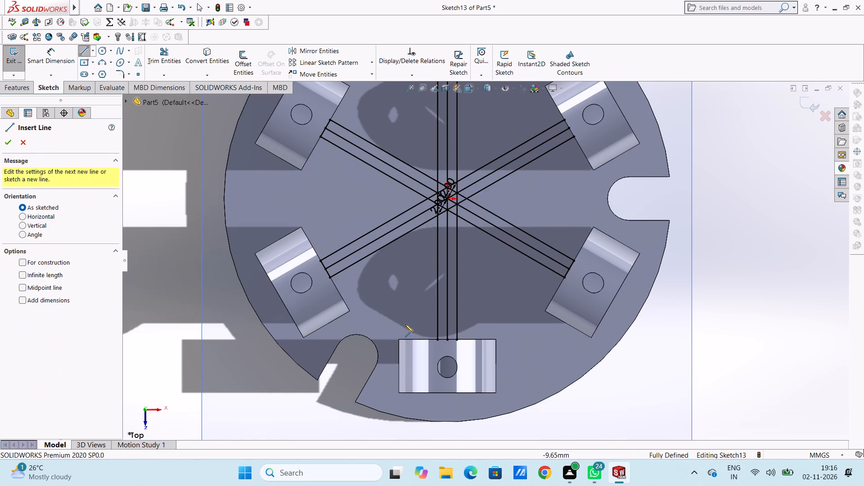
pyautogui.click(437, 341)
pyautogui.click(456, 342)
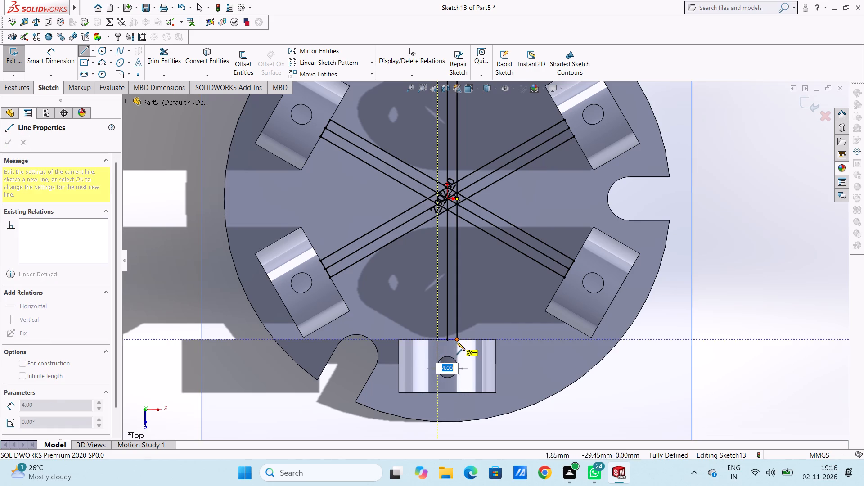
pyautogui.rightClick(718, 281)
pyautogui.click(720, 287)
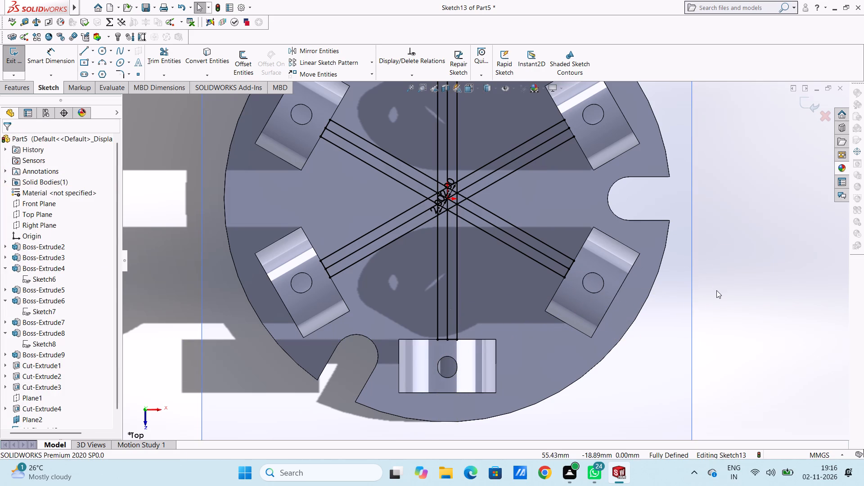
pyautogui.click(716, 290)
# Close the offset strip at the upper-right boss with a 4 mm line joining the ends of its two outer lines.
pyautogui.scroll(3, 467, 289)
pyautogui.scroll(-1, 469, 206)
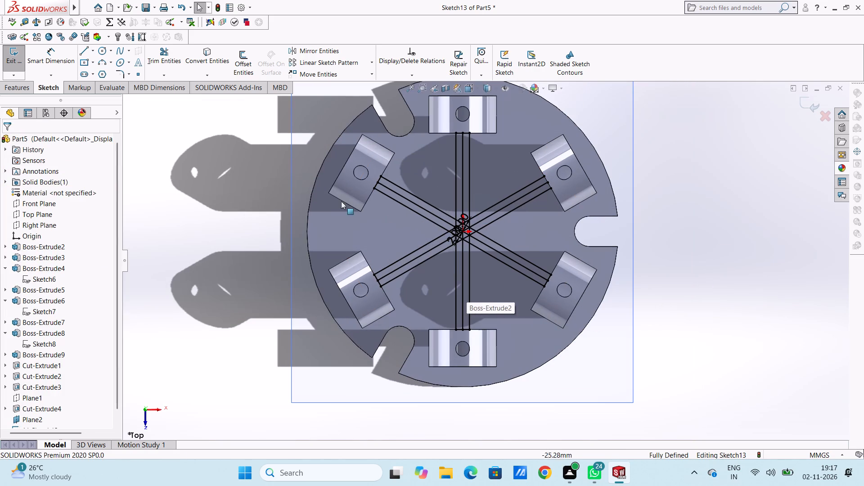
pyautogui.click(87, 50)
pyautogui.scroll(-3, 542, 201)
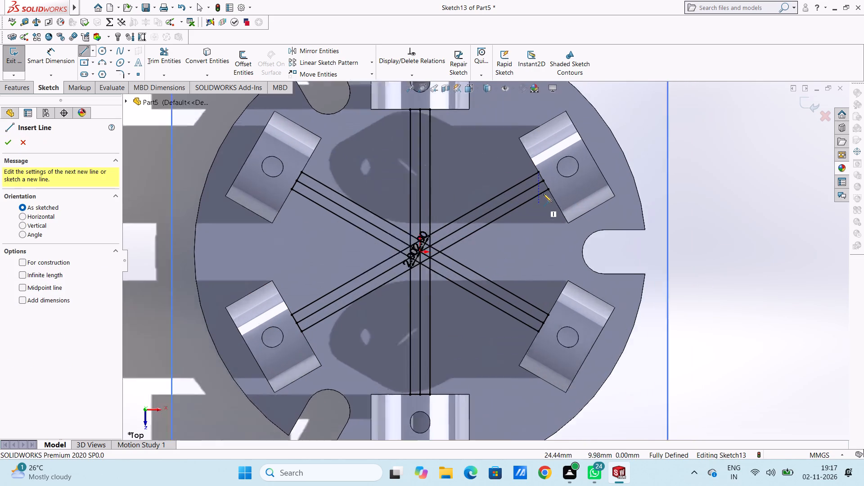
pyautogui.scroll(-1, 543, 193)
pyautogui.click(531, 170)
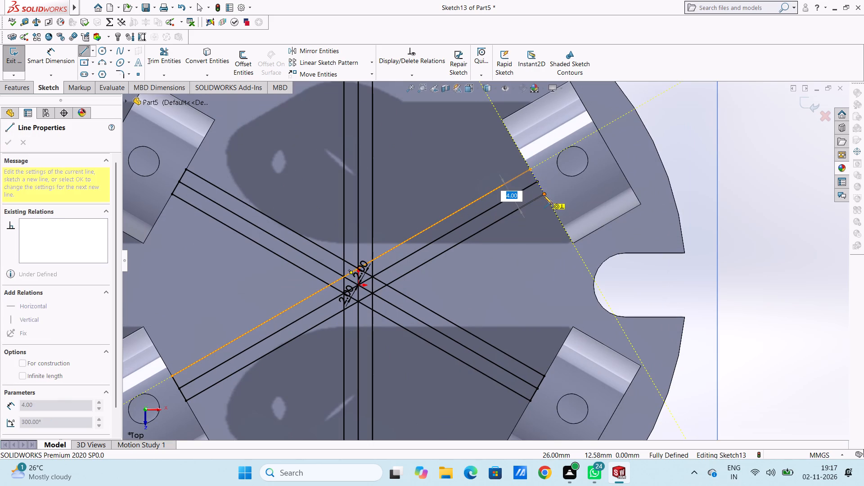
pyautogui.click(544, 195)
pyautogui.rightClick(730, 150)
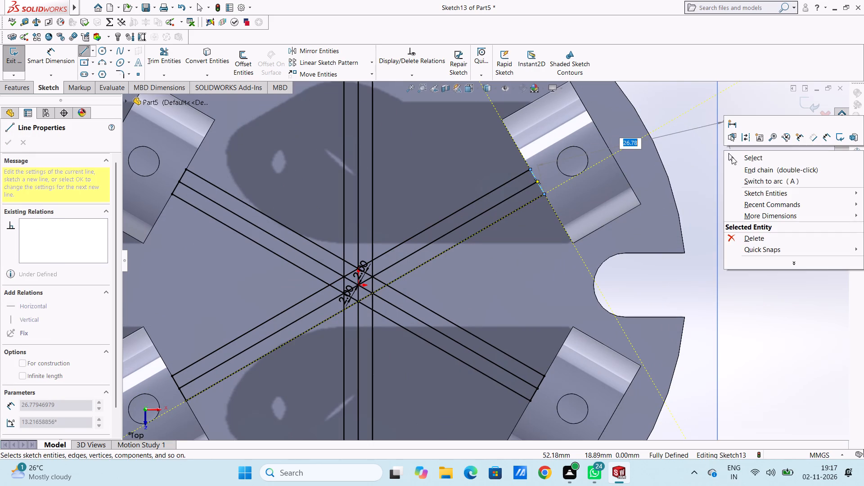
pyautogui.doubleClick(732, 157)
# Draw a 4 mm line between the ends of the two outer lines at the lower-right boss.
pyautogui.scroll(5, 710, 227)
pyautogui.scroll(-1, 465, 345)
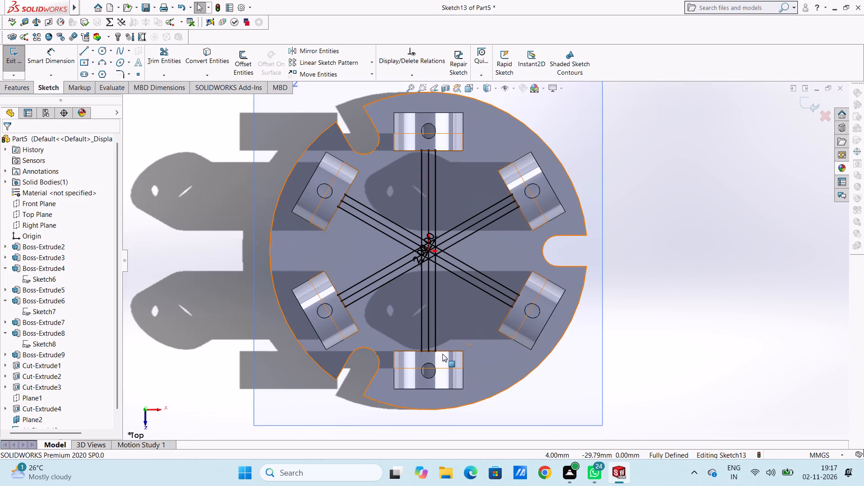
pyautogui.click(81, 47)
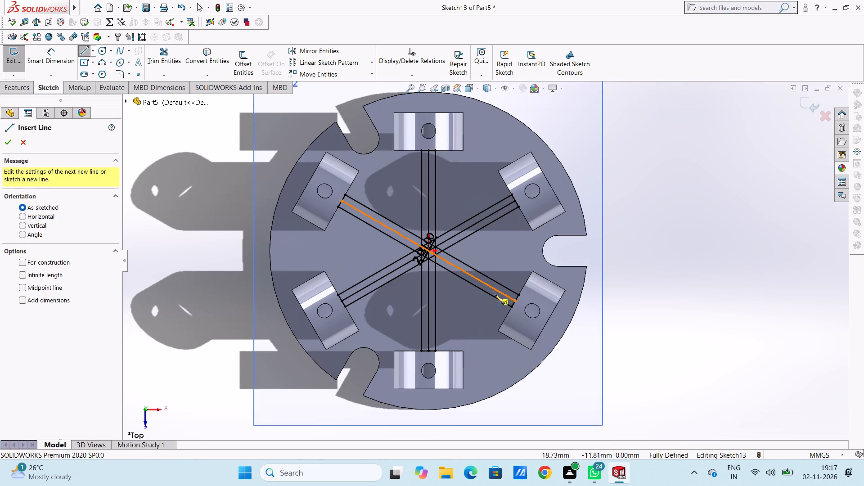
pyautogui.click(512, 308)
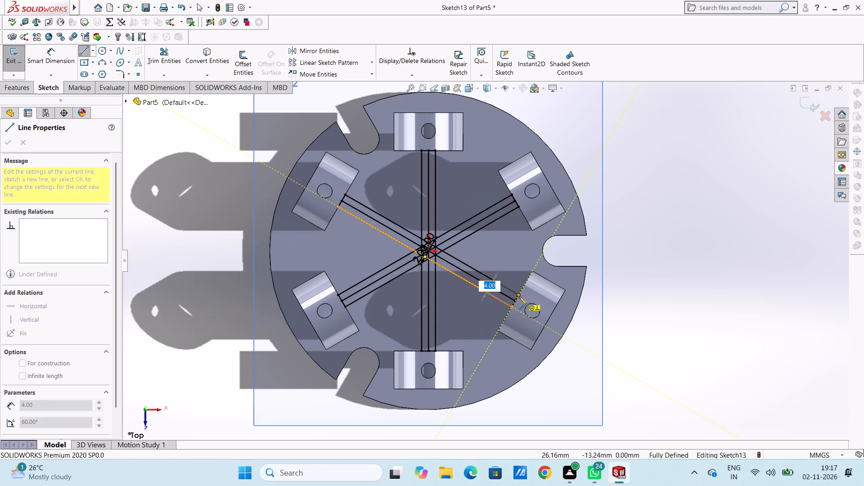
pyautogui.click(520, 295)
pyautogui.rightClick(677, 194)
pyautogui.click(683, 199)
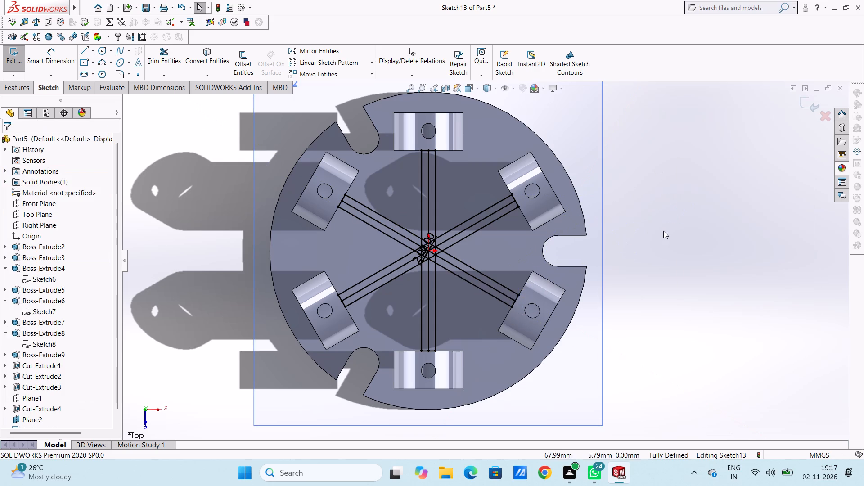
pyautogui.click(663, 231)
# Offset the end lines at the upper-left, lower-left and bottom bosses 17.5 mm toward the disc centre, one direction only, with dimensions added.
pyautogui.scroll(1, 406, 243)
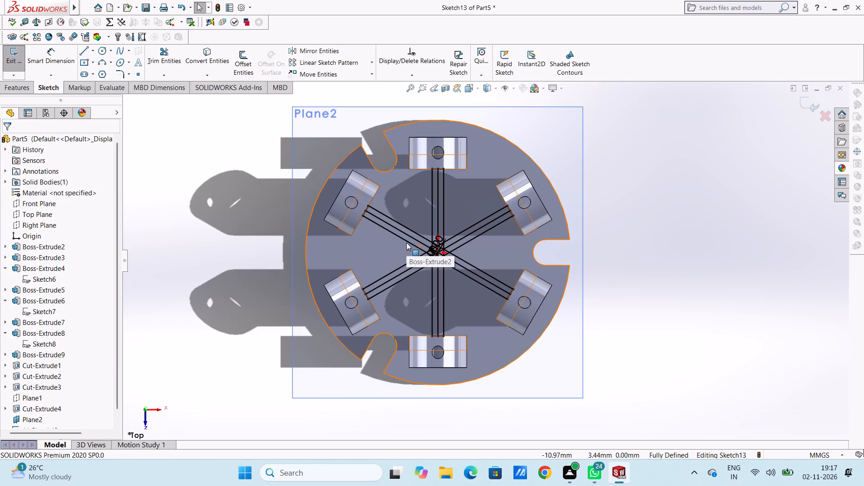
pyautogui.scroll(-4, 392, 197)
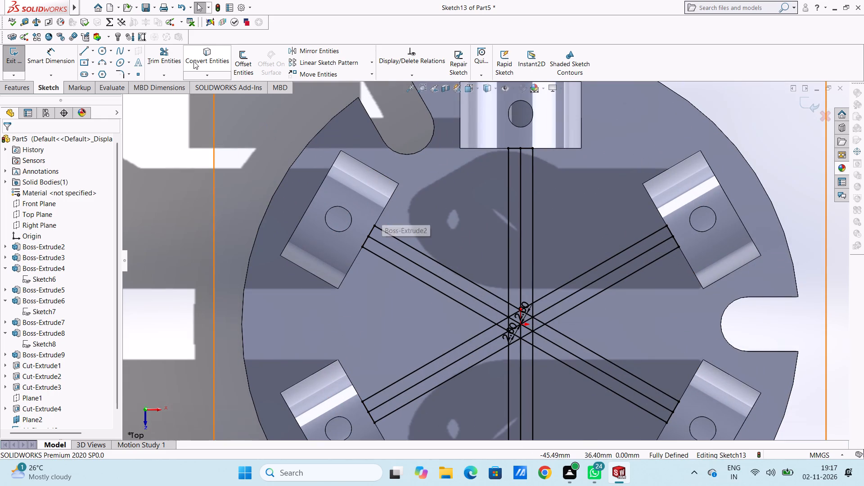
pyautogui.click(251, 63)
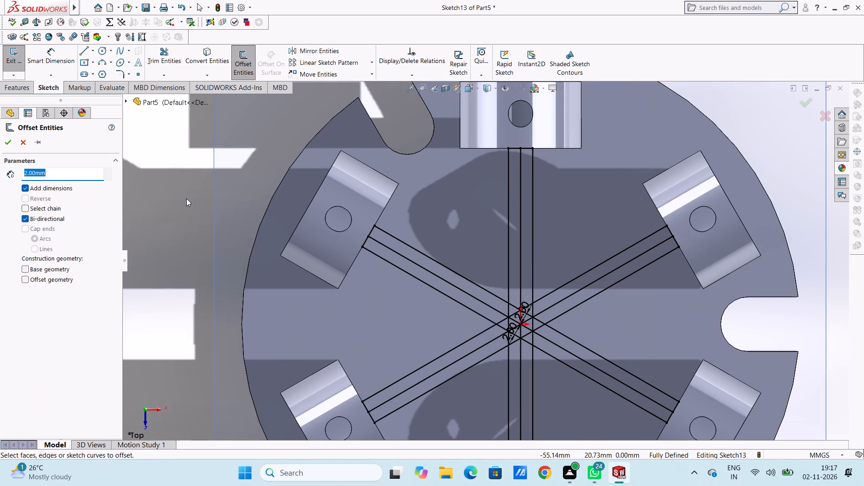
pyautogui.write('17.')
pyautogui.press('5')
pyautogui.press('Return')
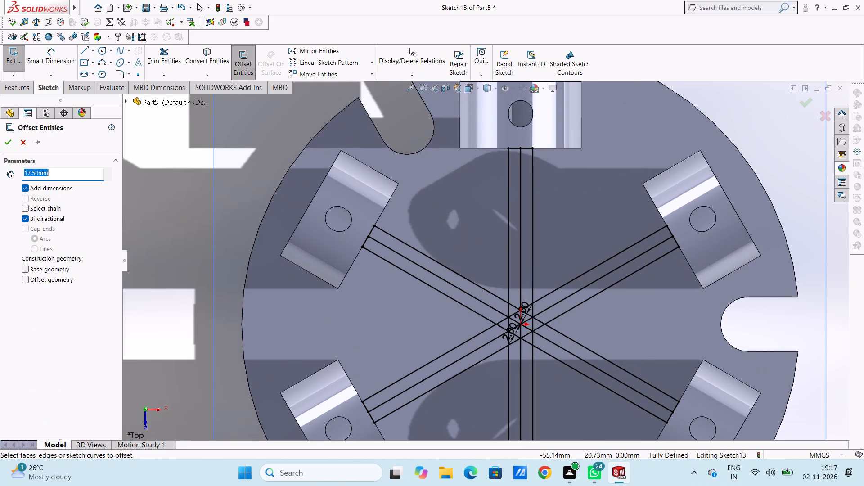
pyautogui.click(363, 243)
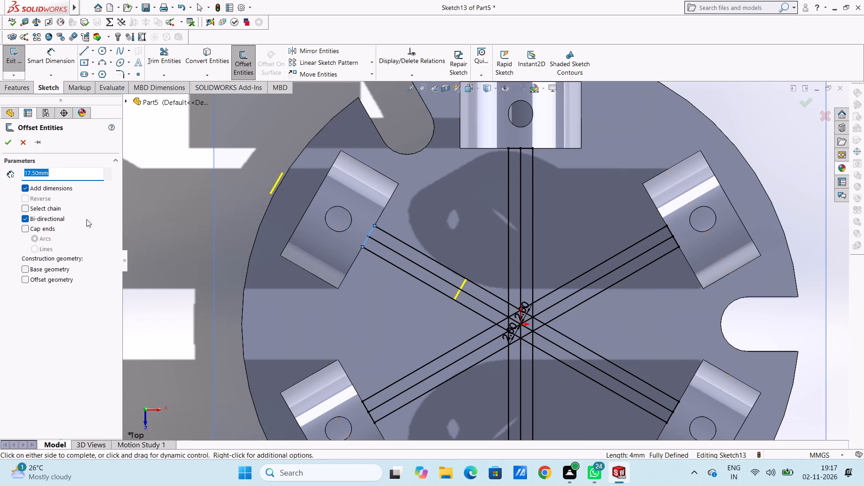
pyautogui.click(22, 220)
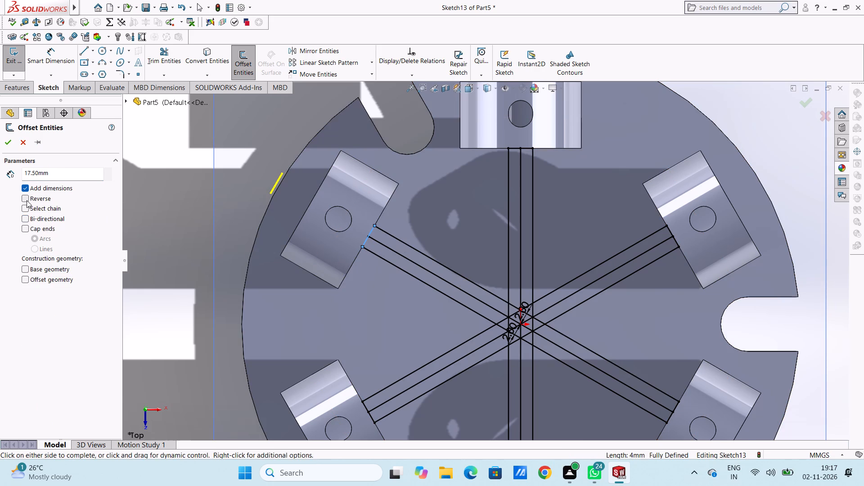
pyautogui.click(27, 200)
pyautogui.scroll(4, 191, 214)
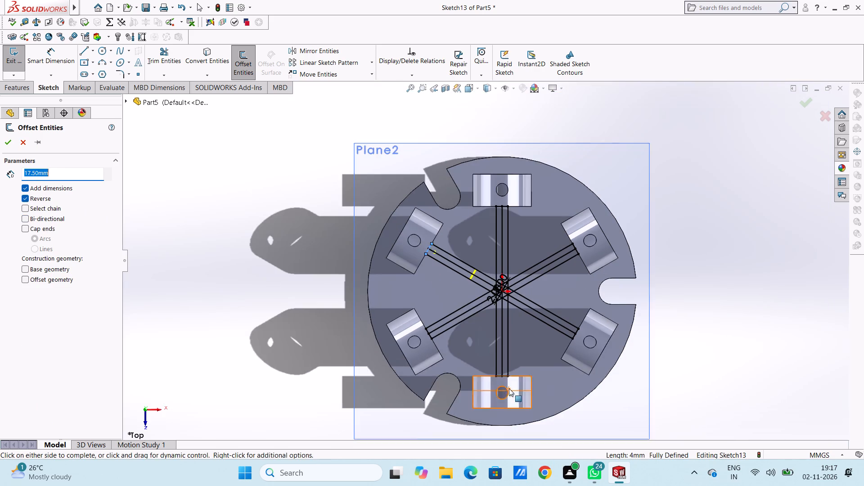
pyautogui.scroll(-3, 506, 386)
pyautogui.click(381, 280)
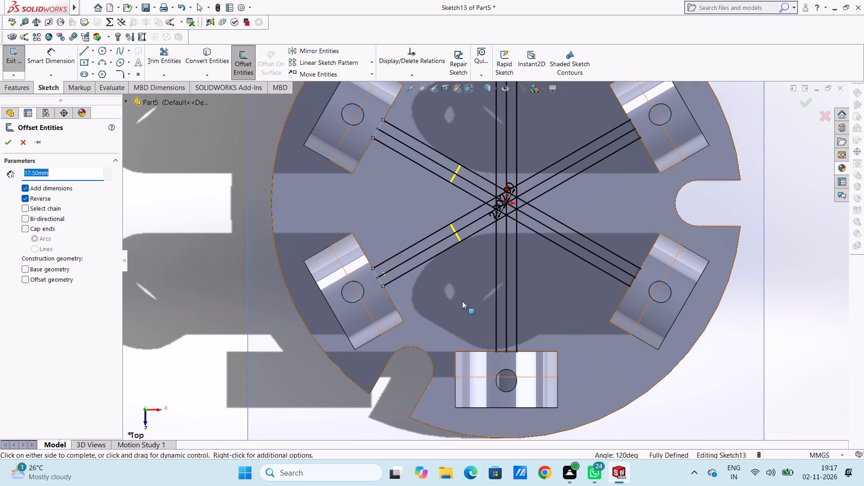
pyautogui.click(511, 352)
pyautogui.click(637, 274)
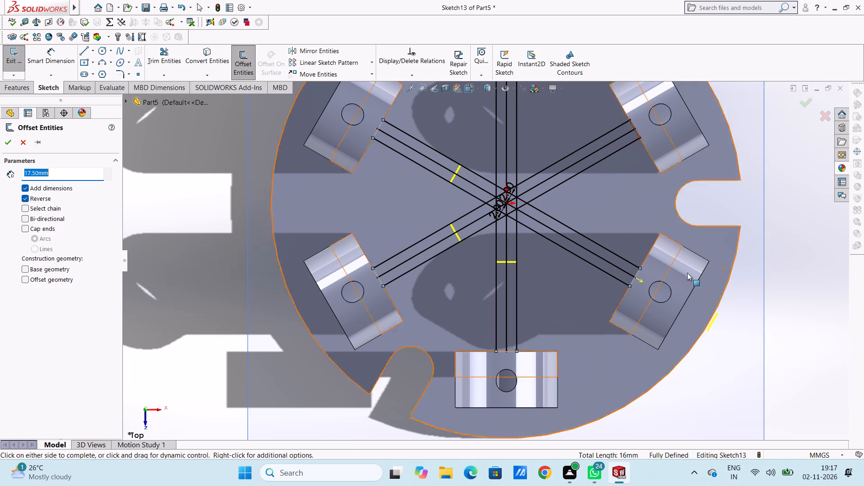
pyautogui.click(638, 273)
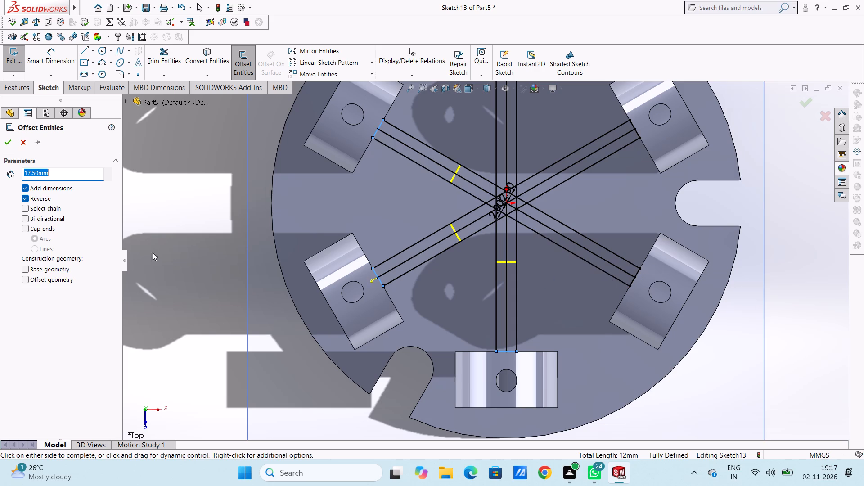
pyautogui.click(8, 146)
# Offset the end lines at the top, upper-right and lower-right bosses 17.5 mm toward the disc centre, with dimensions added.
pyautogui.scroll(4, 244, 232)
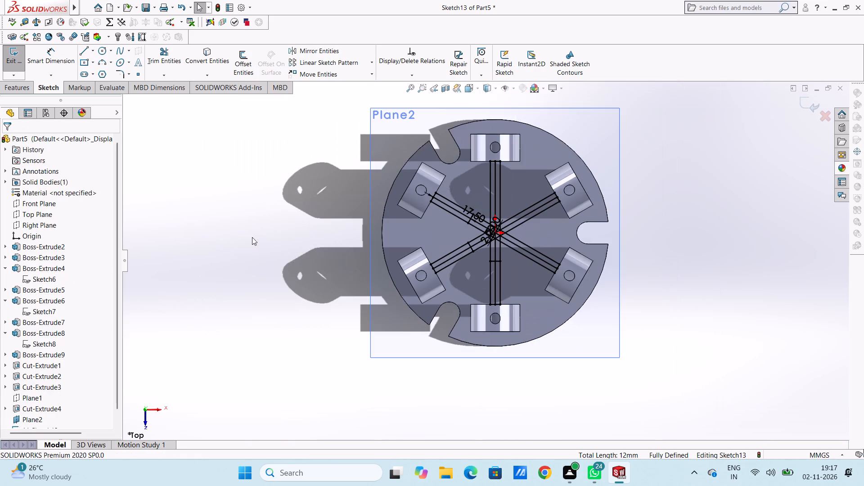
pyautogui.scroll(-4, 576, 183)
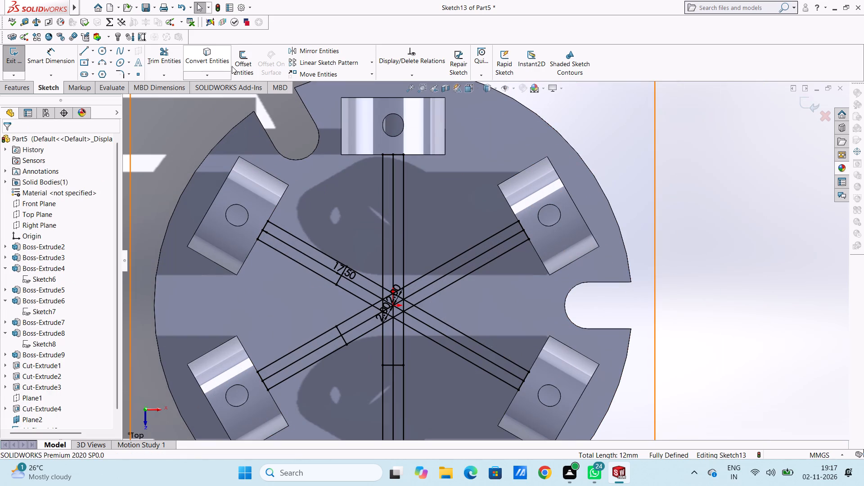
pyautogui.click(238, 62)
pyautogui.click(390, 156)
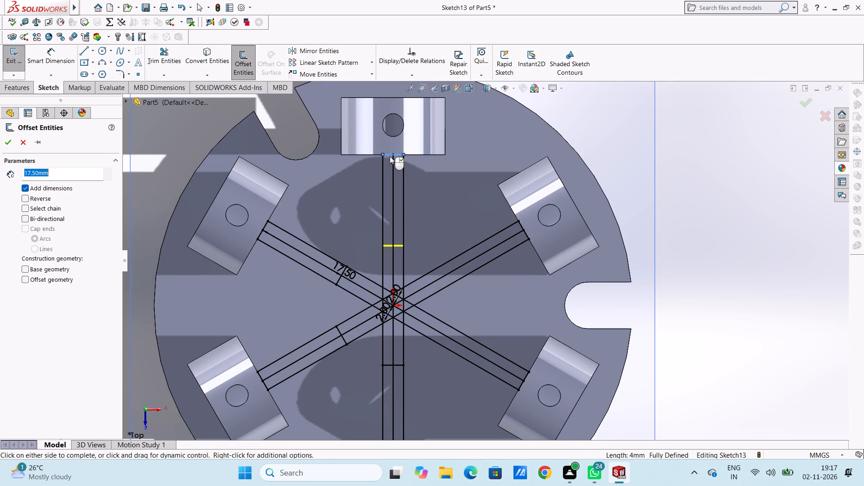
pyautogui.click(526, 238)
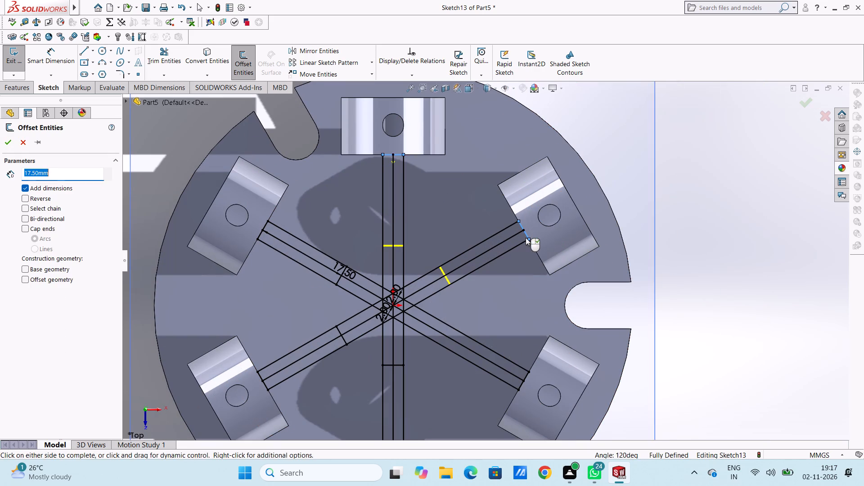
pyautogui.click(526, 378)
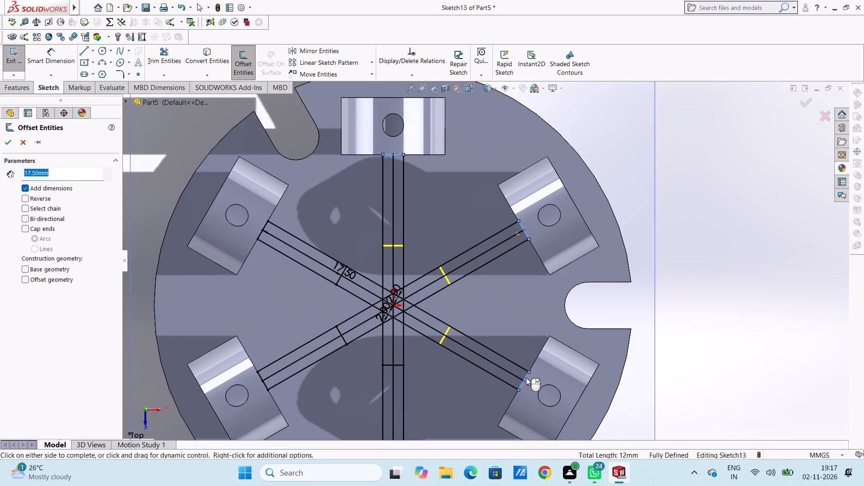
pyautogui.click(4, 140)
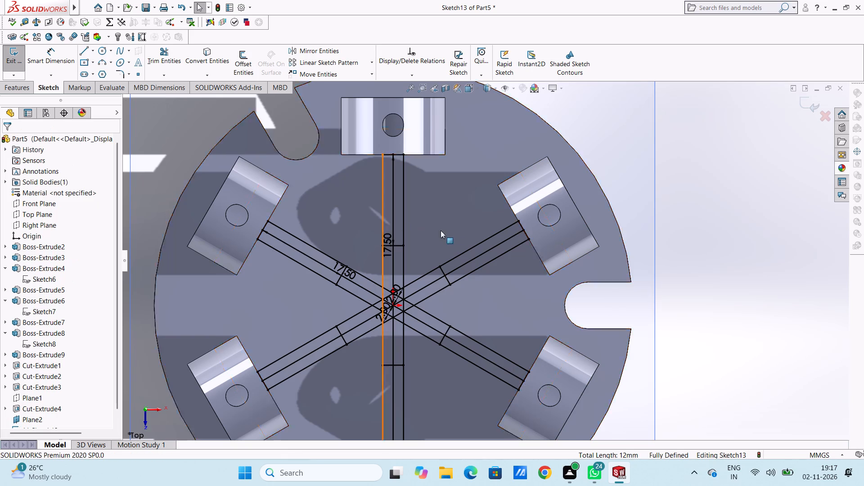
# Trim the upper-left strip's upper and middle lines and the top strip's three lines between their inner end lines and the centre crossing.
pyautogui.scroll(4, 451, 231)
pyautogui.click(167, 54)
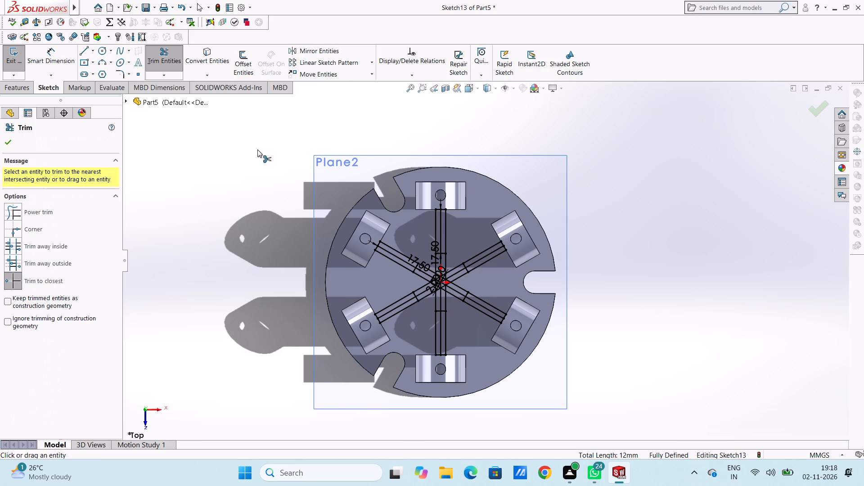
pyautogui.scroll(-5, 497, 302)
pyautogui.scroll(4, 323, 234)
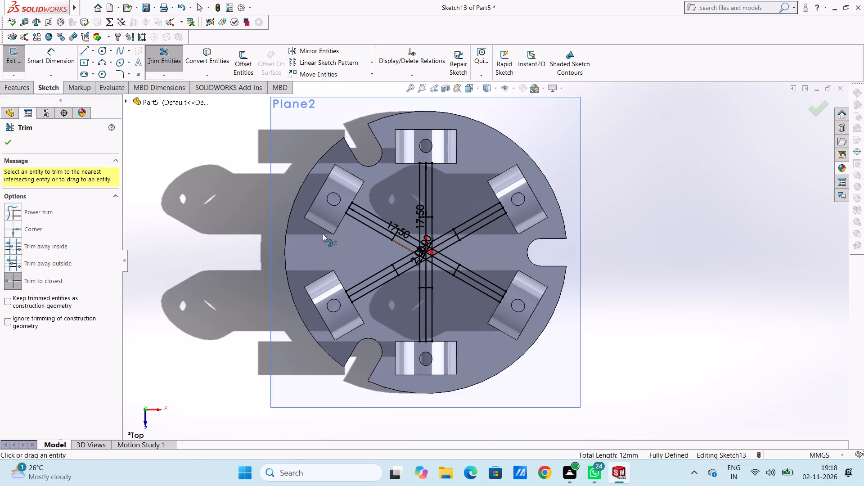
pyautogui.scroll(-4, 382, 213)
pyautogui.click(455, 280)
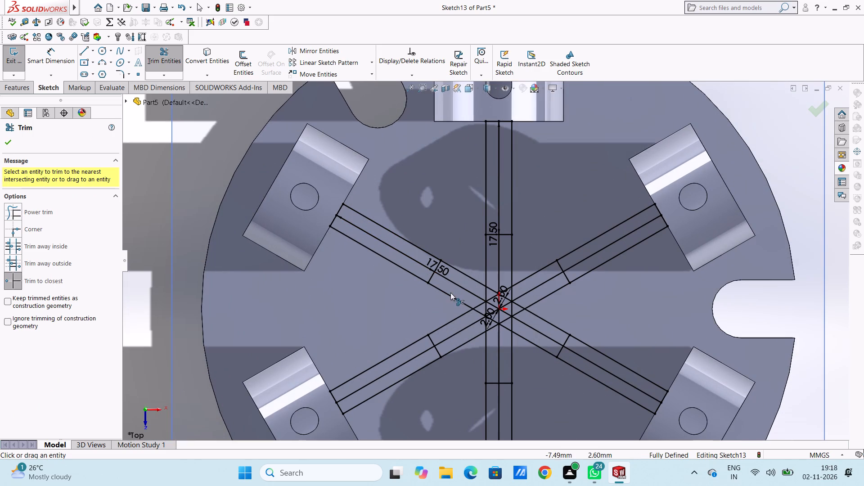
pyautogui.click(454, 283)
pyautogui.click(464, 275)
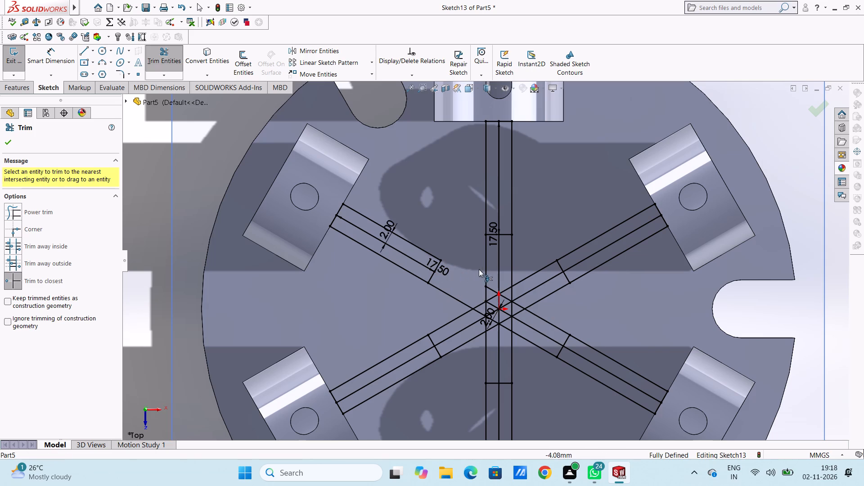
pyautogui.click(483, 269)
pyautogui.click(499, 267)
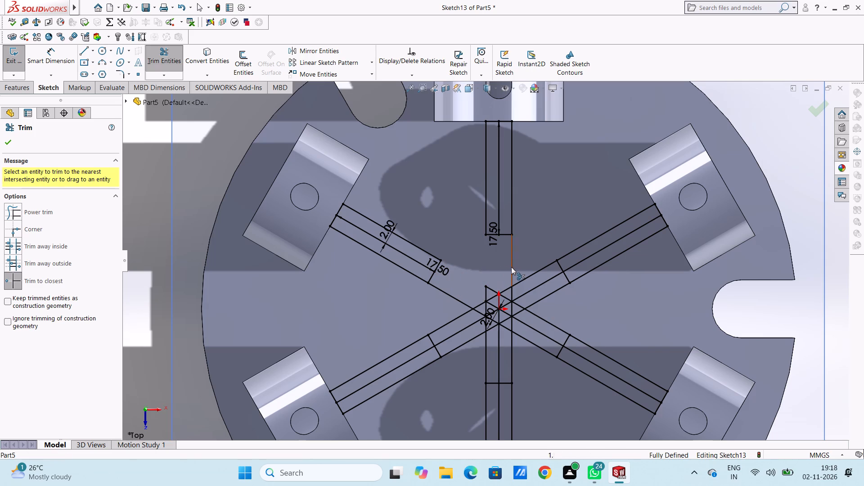
pyautogui.click(511, 267)
# Trim the upper-right strip's lines inward of its inner end line, along with the leftover segments just above the disc centre.
pyautogui.doubleClick(520, 277)
pyautogui.click(528, 289)
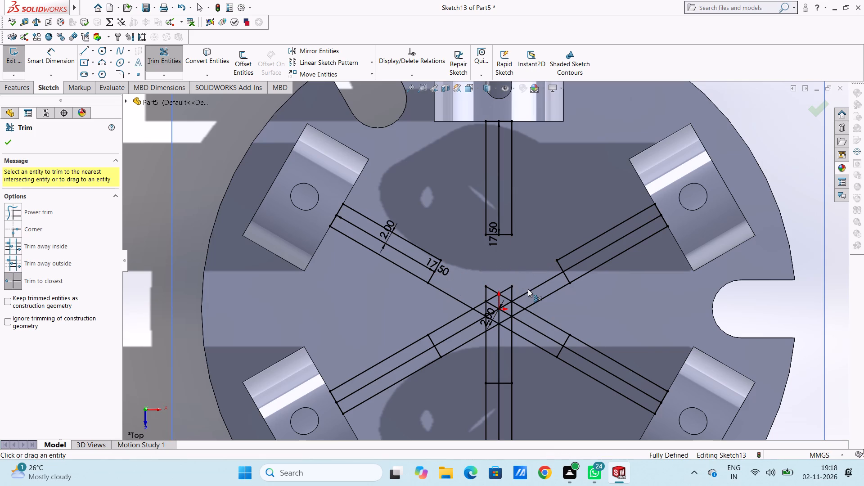
pyautogui.click(529, 296)
pyautogui.doubleClick(530, 301)
pyautogui.click(531, 305)
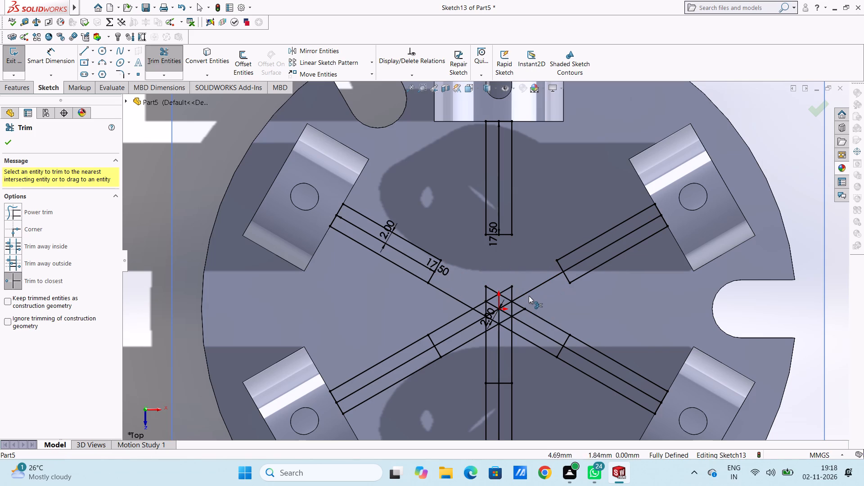
pyautogui.click(527, 291)
pyautogui.click(508, 298)
pyautogui.doubleClick(511, 294)
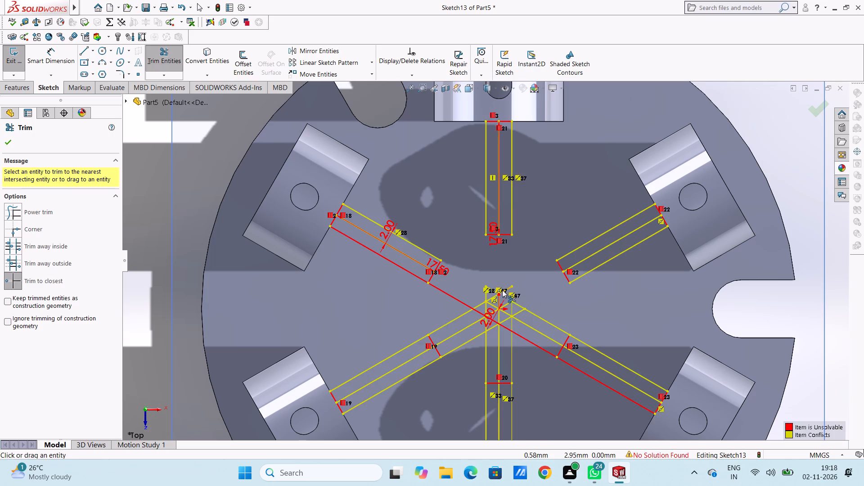
pyautogui.click(503, 290)
pyautogui.click(498, 292)
pyautogui.click(493, 294)
pyautogui.click(489, 295)
pyautogui.click(489, 295)
pyautogui.click(486, 299)
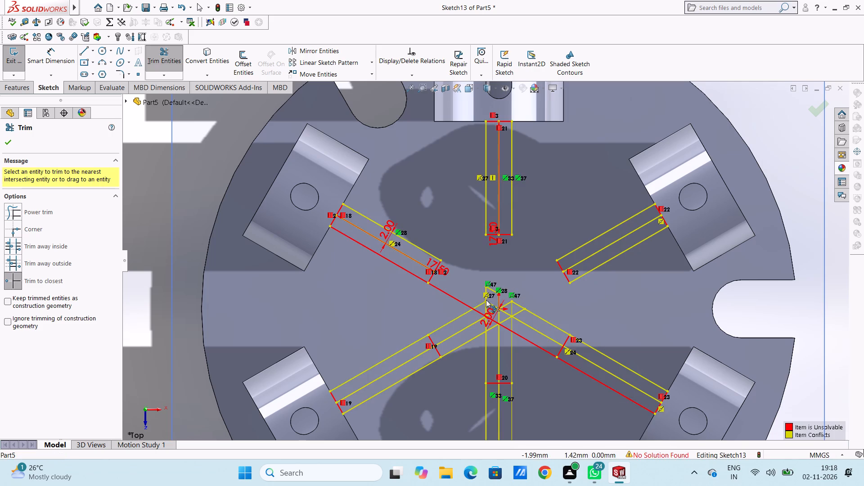
pyautogui.click(486, 300)
pyautogui.click(486, 293)
pyautogui.click(489, 289)
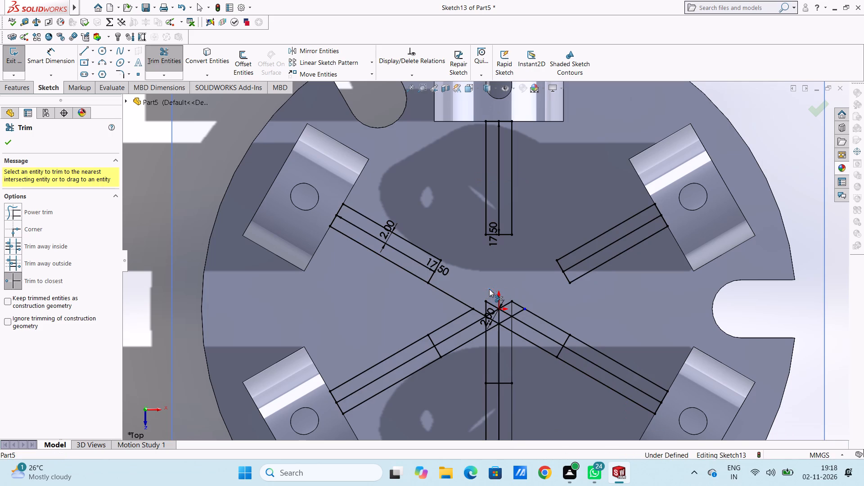
# Trim the last upper-left line and the lower-left strip's lines inward of their end lines, plus the leftover segments around the centre.
pyautogui.click(468, 307)
pyautogui.click(467, 311)
pyautogui.click(465, 328)
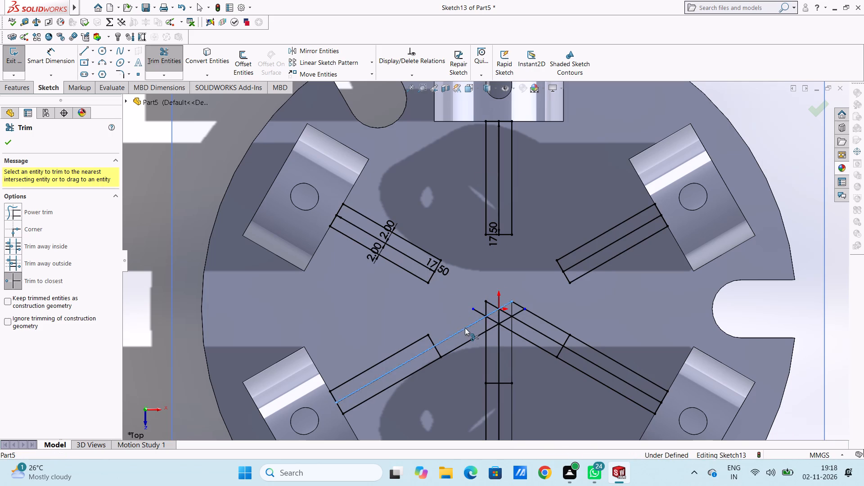
pyautogui.click(470, 342)
pyautogui.click(481, 314)
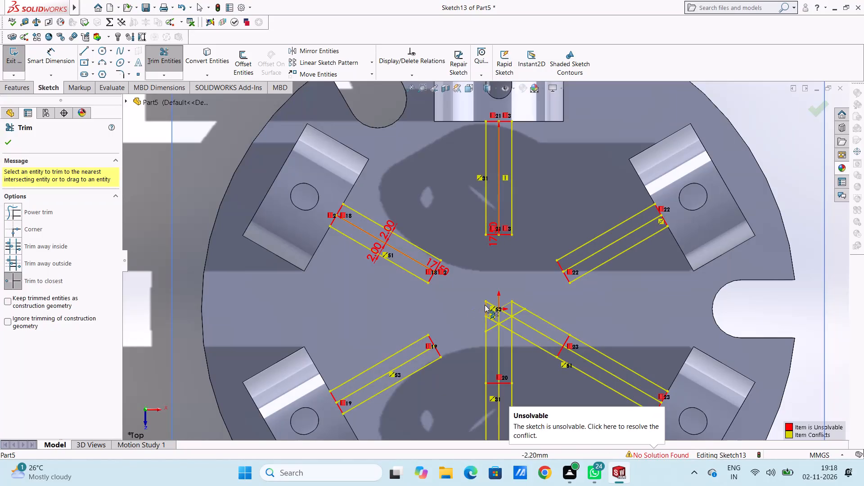
pyautogui.click(486, 306)
pyautogui.click(492, 307)
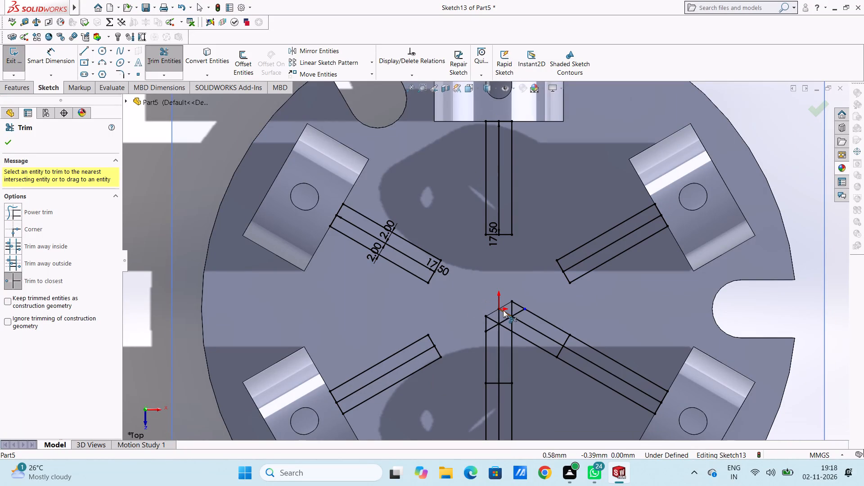
pyautogui.click(504, 306)
pyautogui.click(504, 312)
pyautogui.click(497, 315)
pyautogui.click(492, 317)
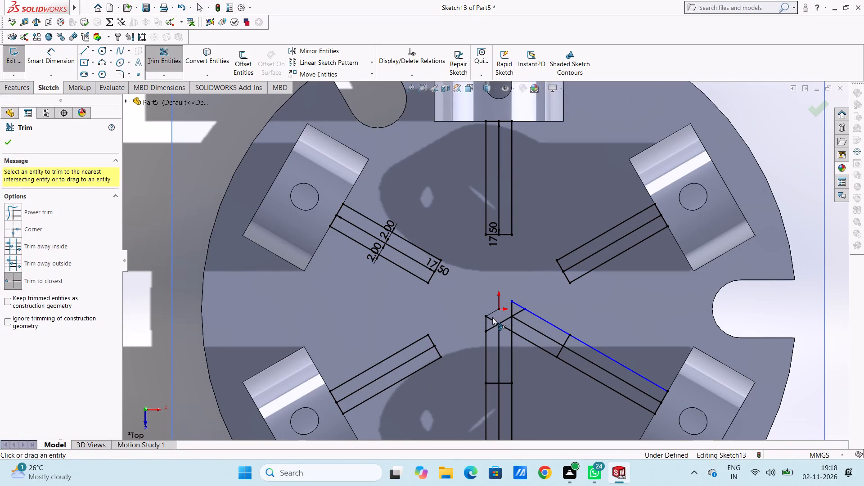
pyautogui.click(491, 315)
pyautogui.click(490, 316)
pyautogui.click(490, 319)
pyautogui.click(490, 323)
# Trim the bottom strip's three lines between its inner end line and the centre crossing.
pyautogui.click(487, 328)
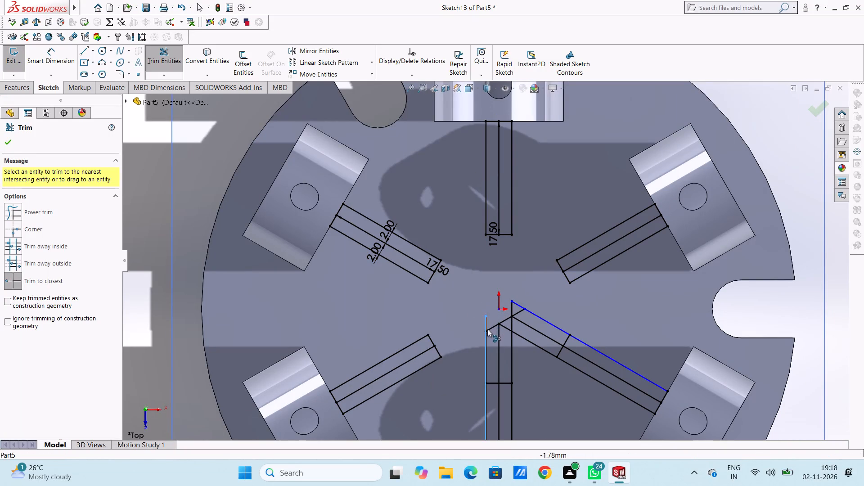
pyautogui.click(484, 333)
pyautogui.click(502, 358)
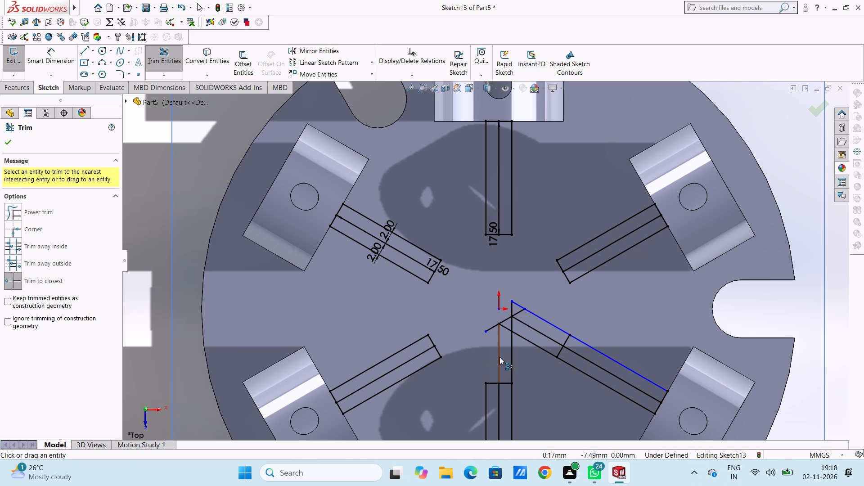
pyautogui.click(499, 357)
pyautogui.click(511, 355)
pyautogui.click(511, 332)
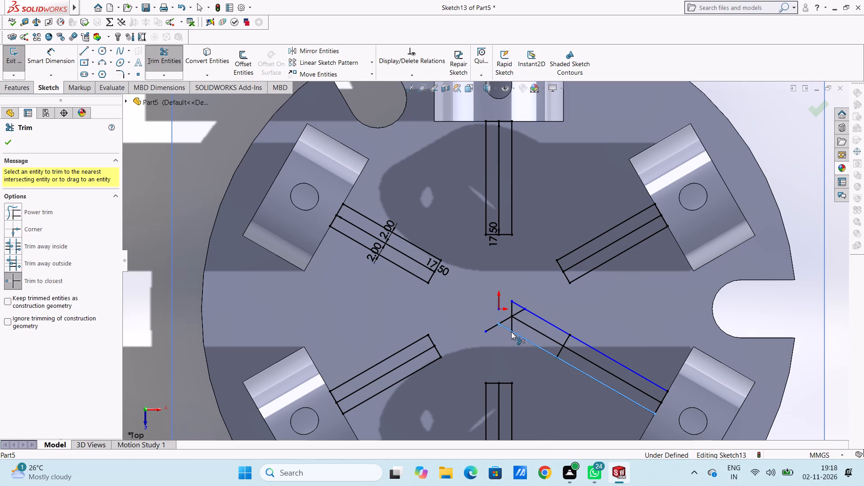
# Trim the lower-right strip's lines inward of its end line and clear the remaining crossing fragments near the disc centre.
pyautogui.click(502, 322)
pyautogui.click(515, 317)
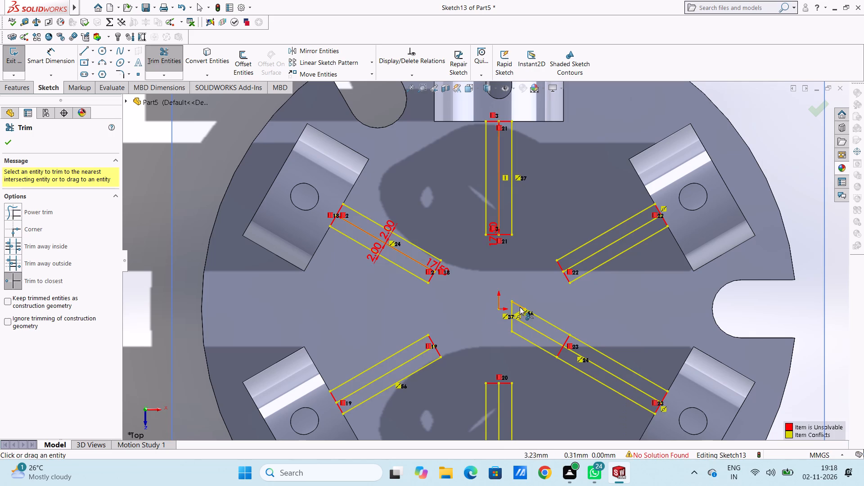
pyautogui.click(520, 307)
pyautogui.click(512, 312)
pyautogui.click(513, 332)
pyautogui.click(523, 323)
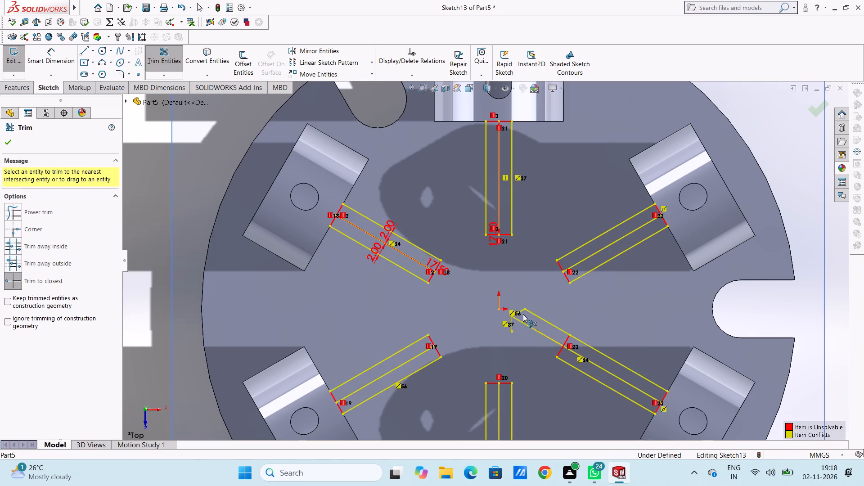
pyautogui.click(523, 311)
pyautogui.click(535, 315)
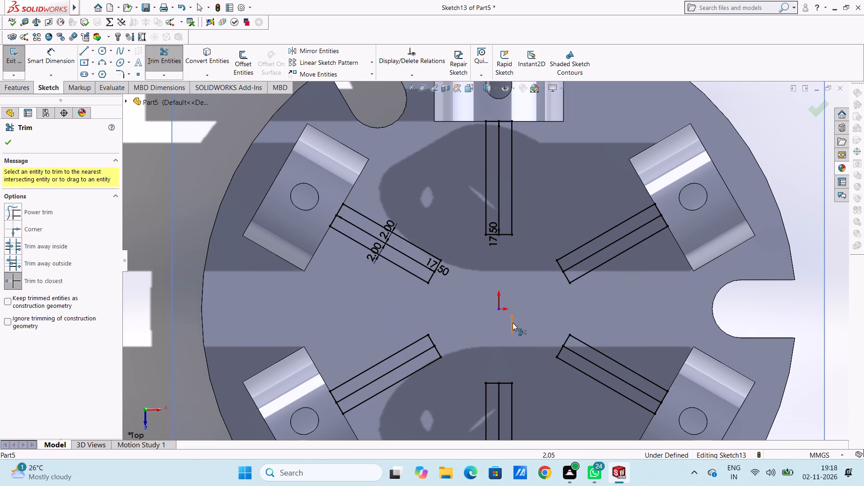
pyautogui.click(513, 323)
# Trim away the middle line inside each of the six strips, leaving plain rectangular rib outlines.
pyautogui.click(405, 254)
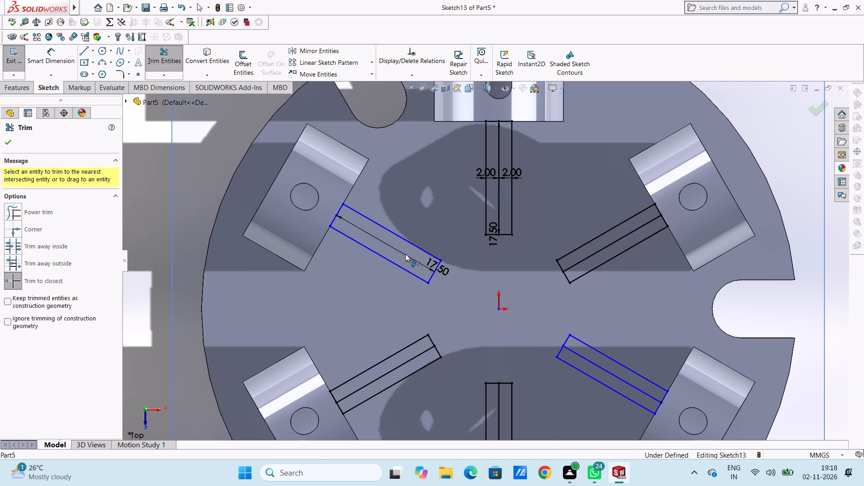
pyautogui.click(501, 199)
pyautogui.click(600, 248)
pyautogui.scroll(2, 616, 310)
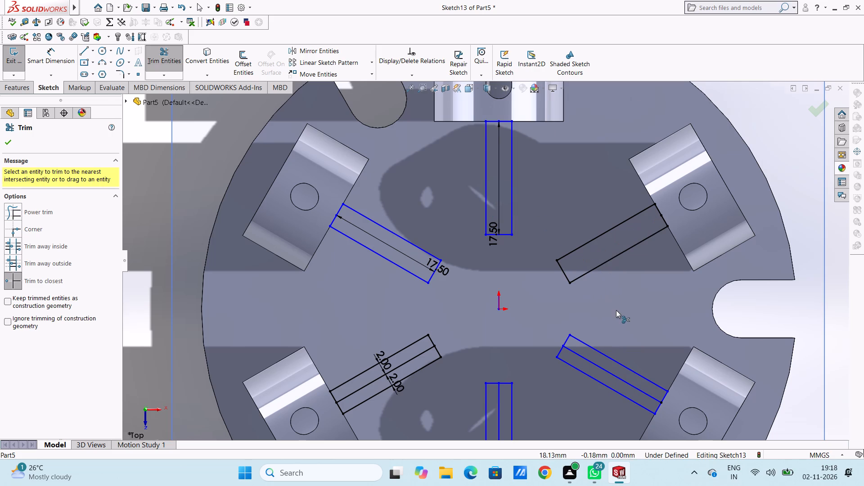
pyautogui.scroll(2, 616, 310)
pyautogui.scroll(-4, 455, 323)
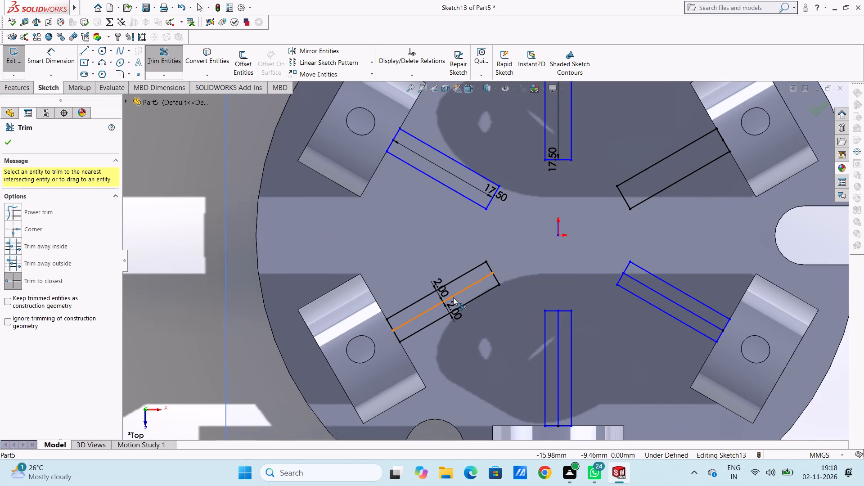
pyautogui.click(454, 297)
pyautogui.click(651, 289)
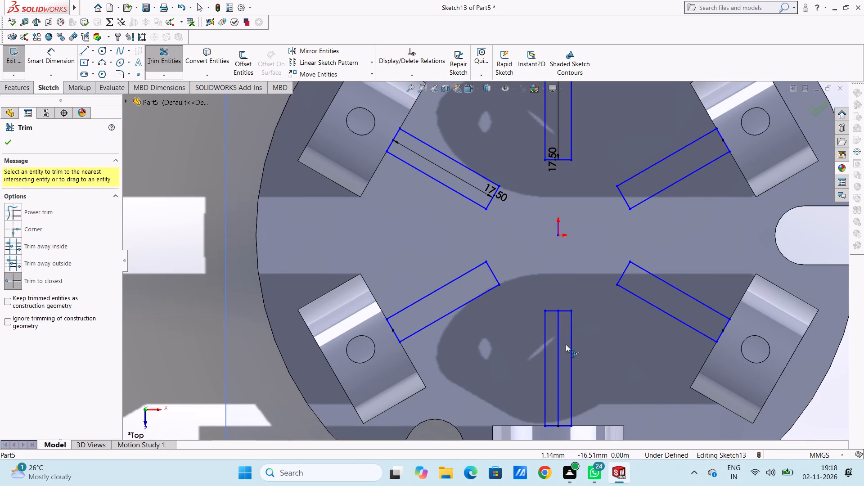
pyautogui.click(558, 340)
pyautogui.scroll(4, 538, 331)
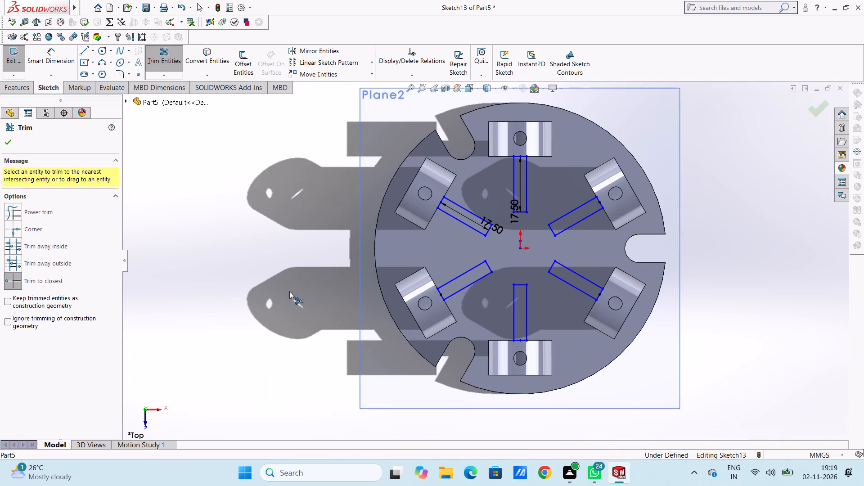
pyautogui.click(13, 142)
pyautogui.click(183, 241)
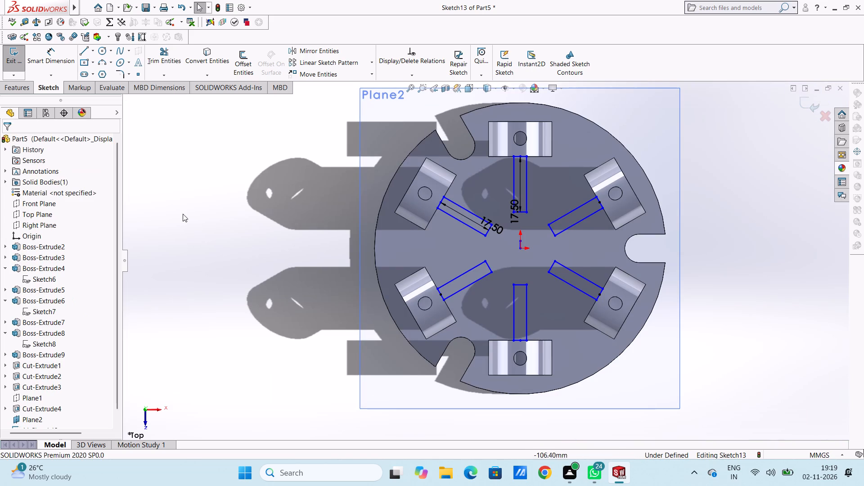
# Trim away the short leftover line at the origin between the six rib outlines.
pyautogui.click(58, 63)
pyautogui.scroll(-1, 499, 272)
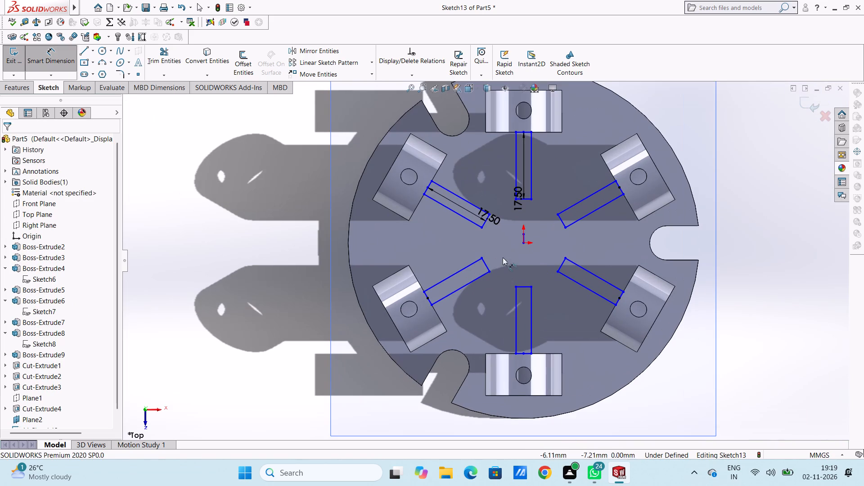
pyautogui.scroll(-5, 524, 243)
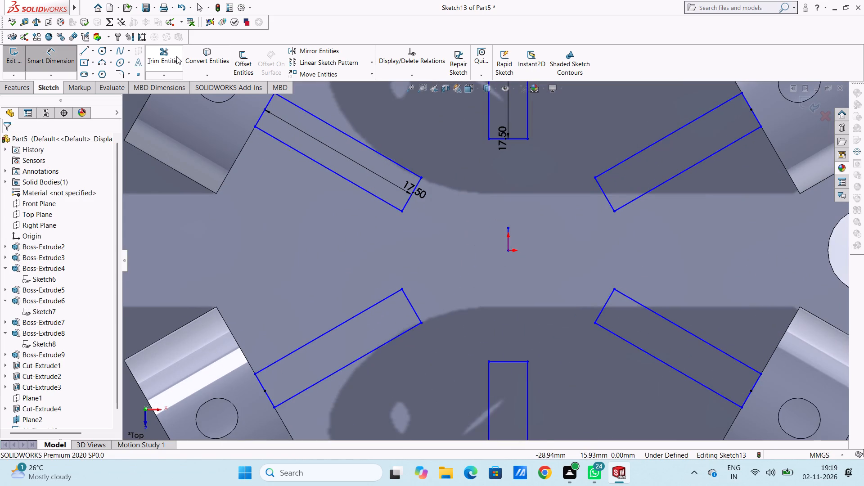
pyautogui.click(176, 56)
pyautogui.click(508, 236)
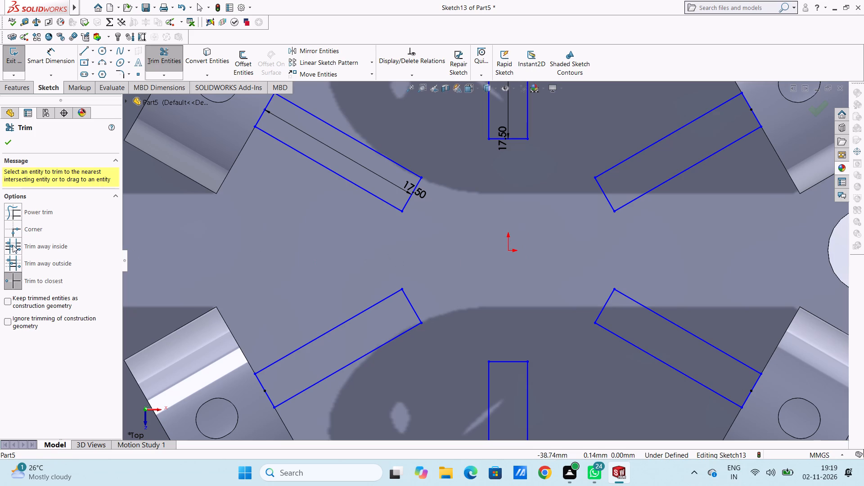
pyautogui.click(10, 144)
pyautogui.scroll(4, 336, 228)
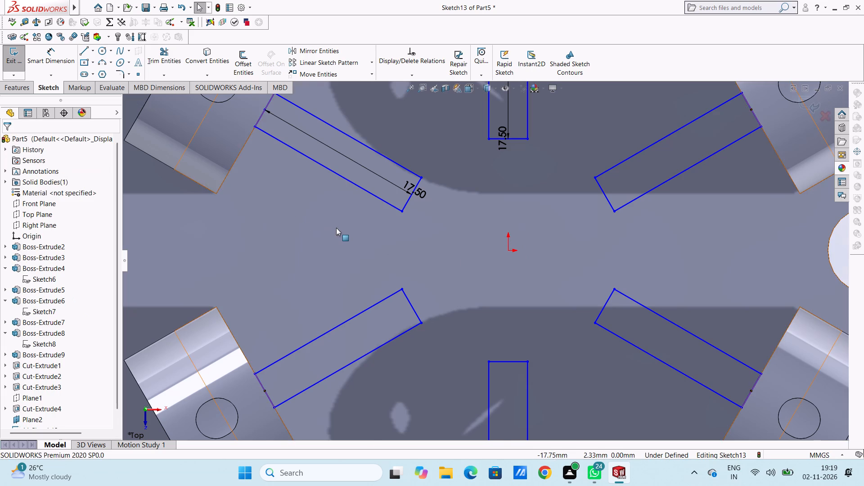
# Dimension the perpendicular distance from the upper-left rib's lower long line to the origin.
pyautogui.moveTo(42, 48); pyautogui.dragTo(49, 54)
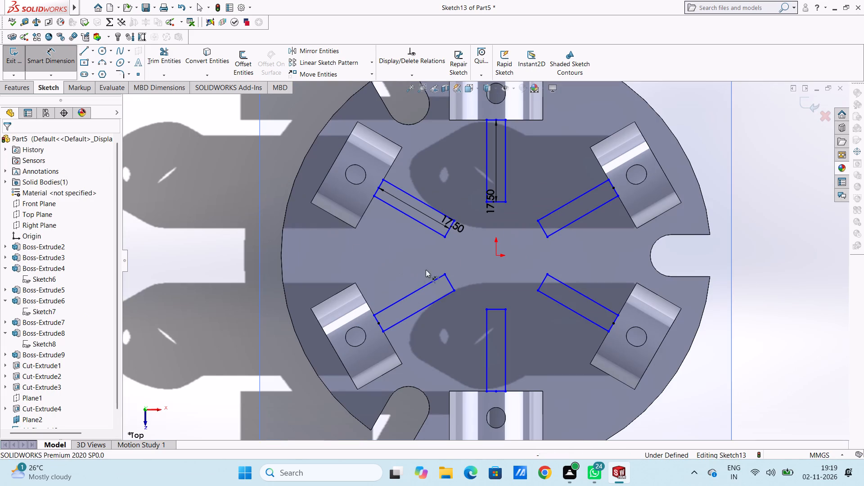
pyautogui.scroll(3, 435, 268)
pyautogui.scroll(-2, 452, 266)
pyautogui.click(468, 237)
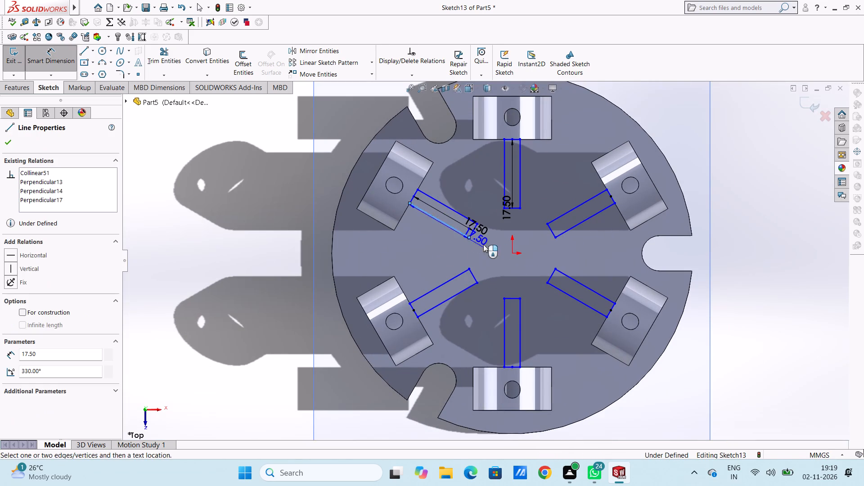
pyautogui.click(512, 255)
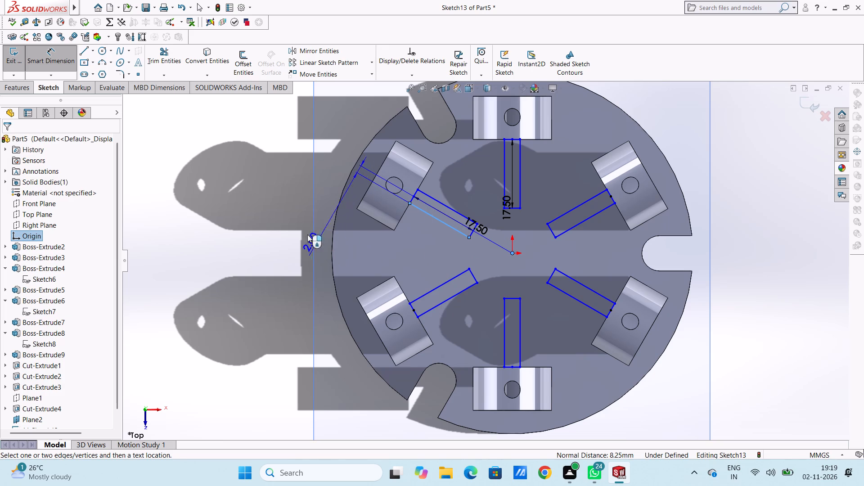
pyautogui.click(261, 208)
pyautogui.click(225, 198)
pyautogui.click(211, 197)
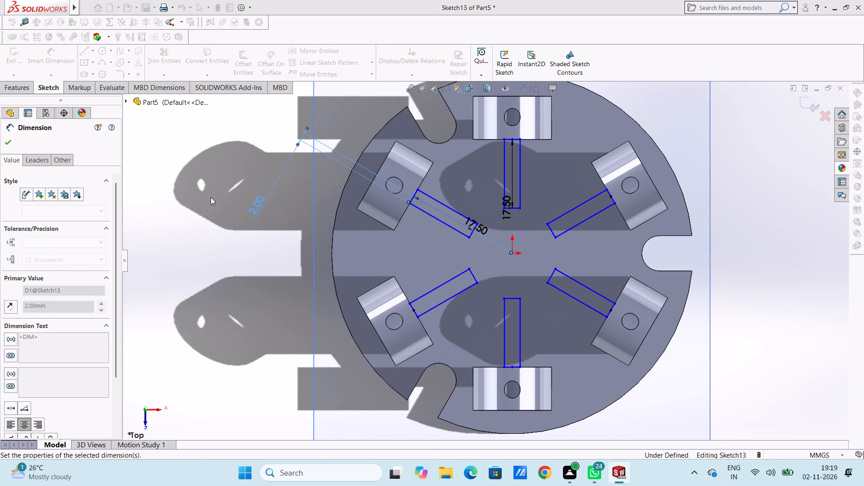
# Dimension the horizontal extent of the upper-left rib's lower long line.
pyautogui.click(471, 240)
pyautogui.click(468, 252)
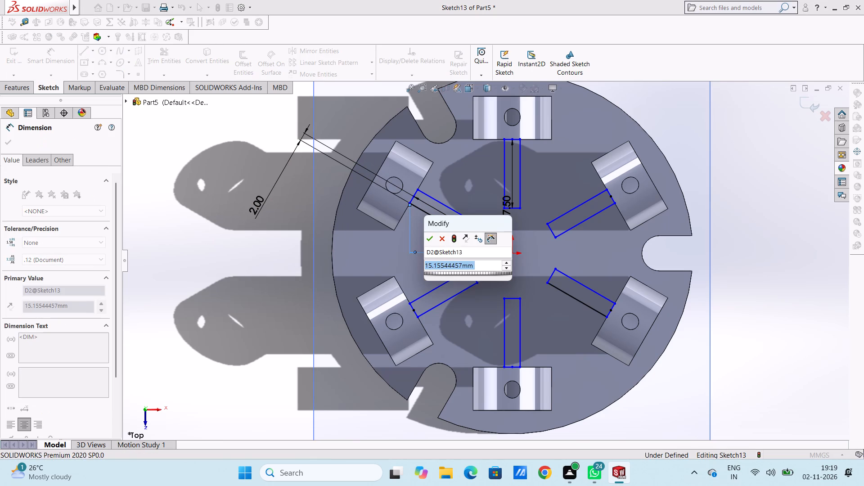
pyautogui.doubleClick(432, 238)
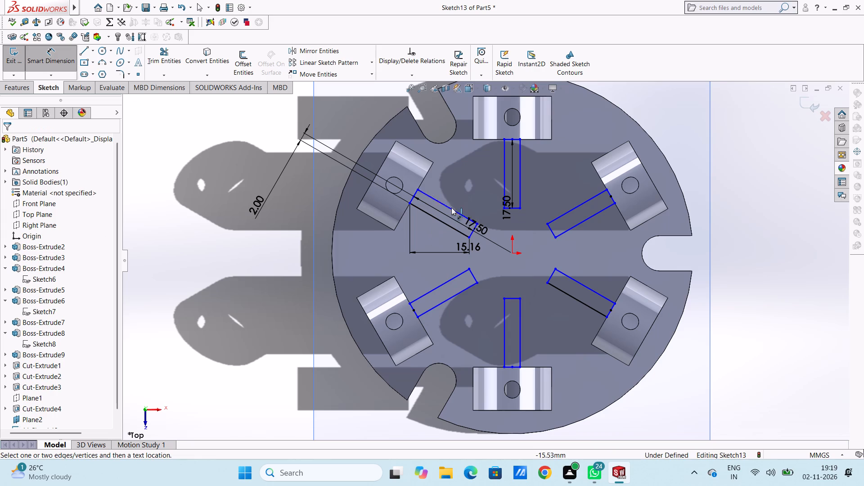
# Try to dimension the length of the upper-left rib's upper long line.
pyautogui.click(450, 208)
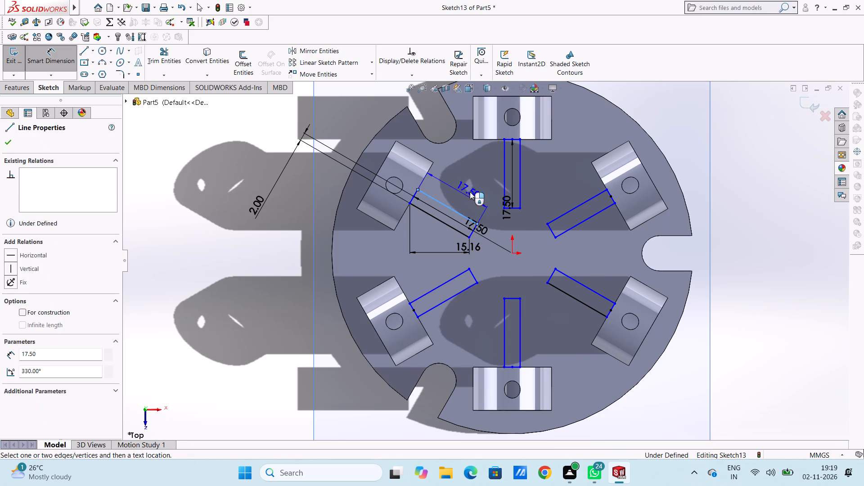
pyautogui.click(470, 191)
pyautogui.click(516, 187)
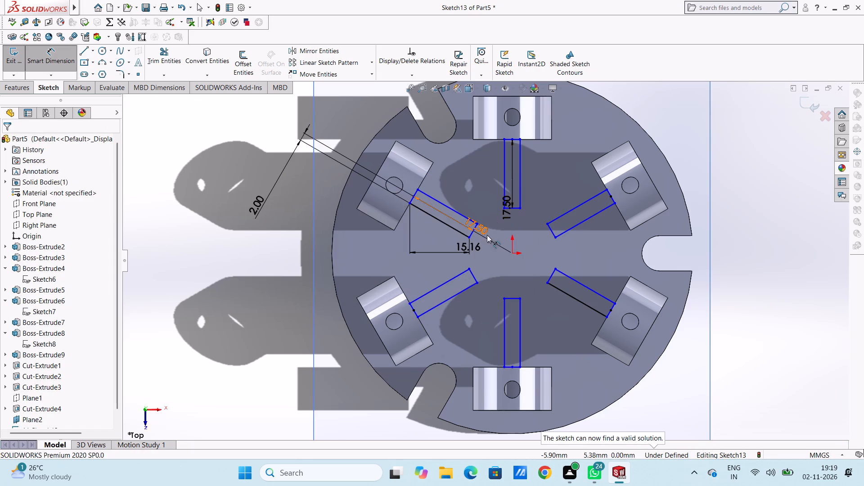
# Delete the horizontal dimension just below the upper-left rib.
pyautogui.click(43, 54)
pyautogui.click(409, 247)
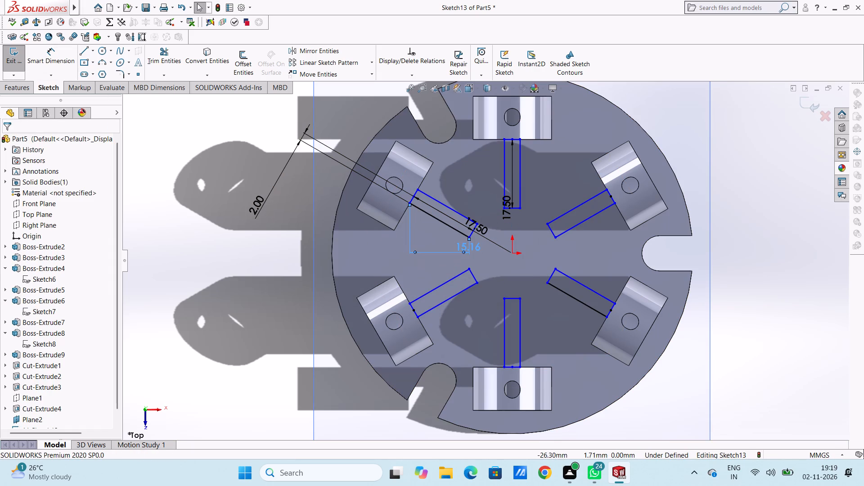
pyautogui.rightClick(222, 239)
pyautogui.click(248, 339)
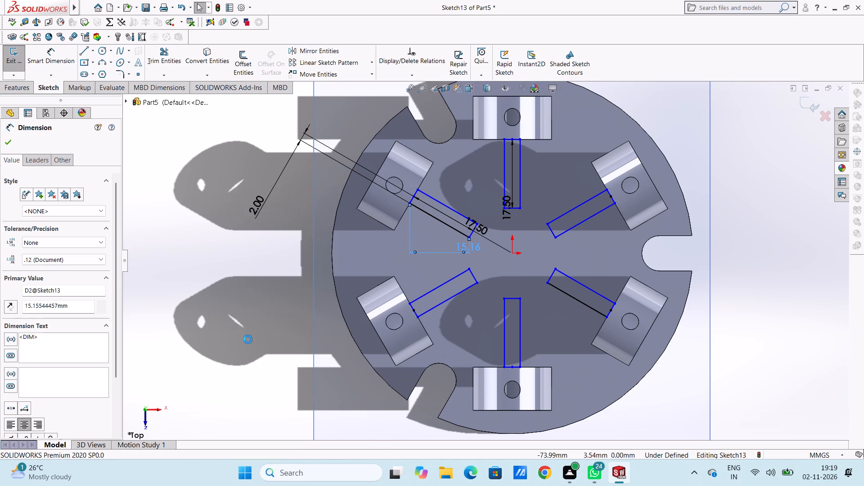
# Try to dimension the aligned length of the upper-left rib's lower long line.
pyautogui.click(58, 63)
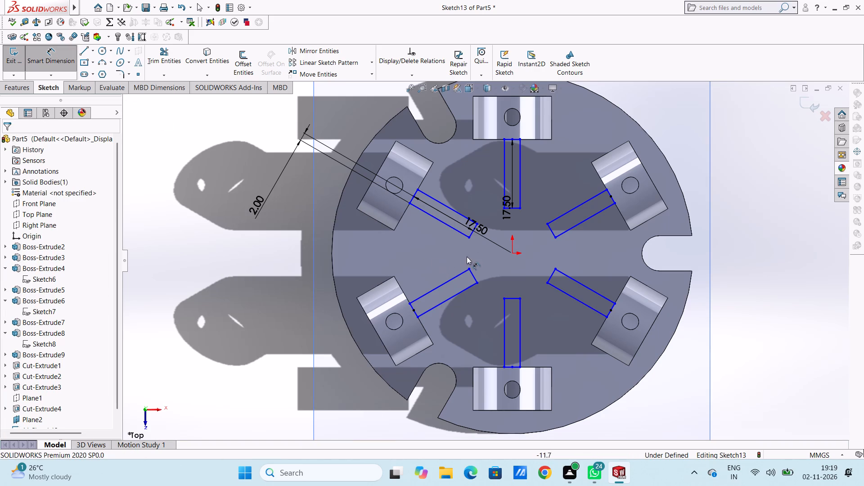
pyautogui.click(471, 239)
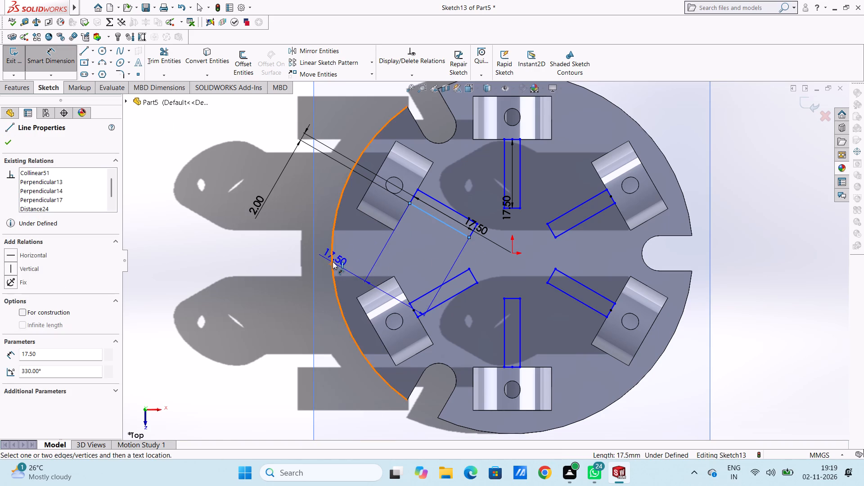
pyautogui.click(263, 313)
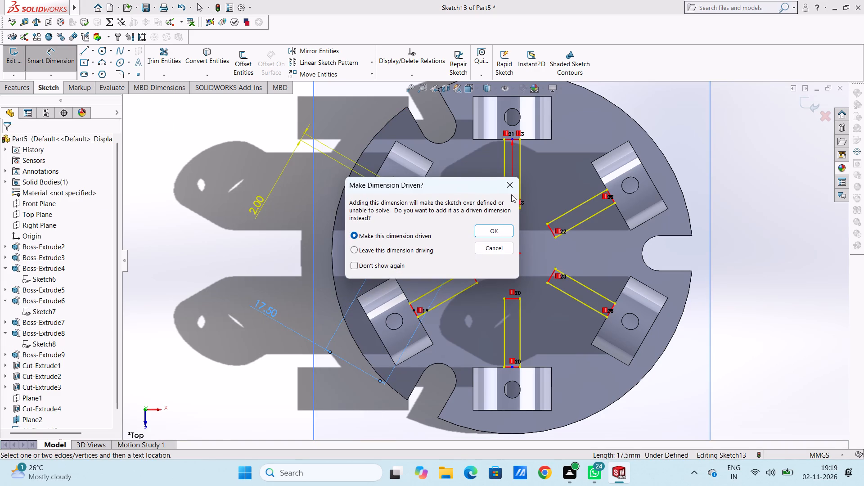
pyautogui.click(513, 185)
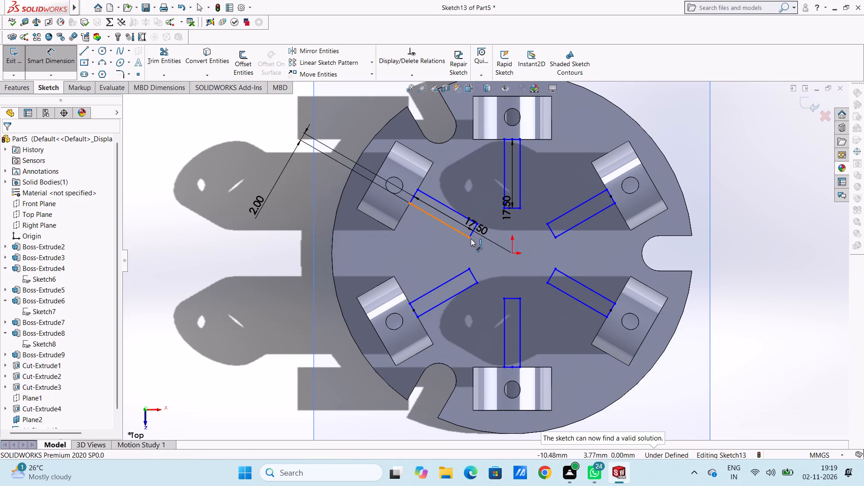
# Dimension the distance from the upper-left rib's inner end line to the origin, keeping its current value.
pyautogui.scroll(-6, 482, 244)
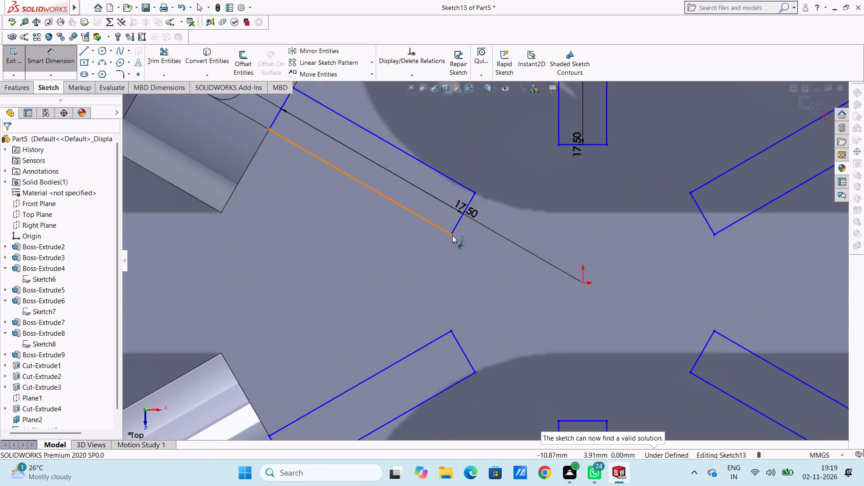
pyautogui.click(475, 197)
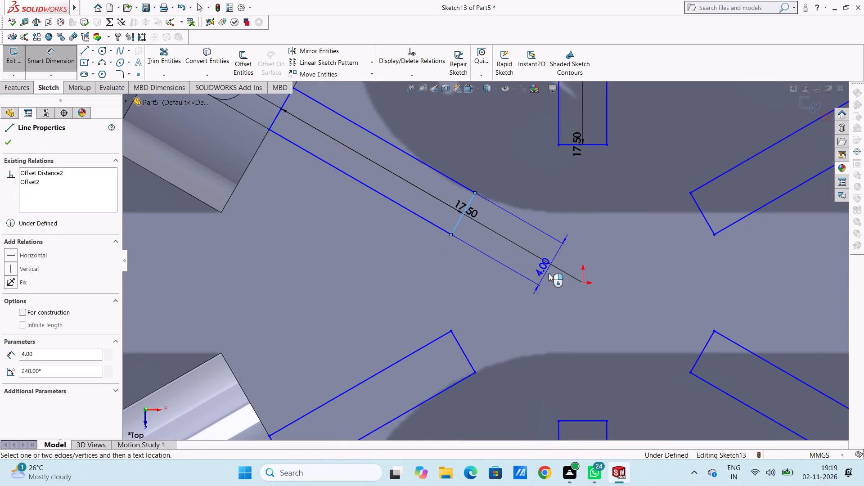
pyautogui.click(582, 282)
pyautogui.scroll(4, 364, 278)
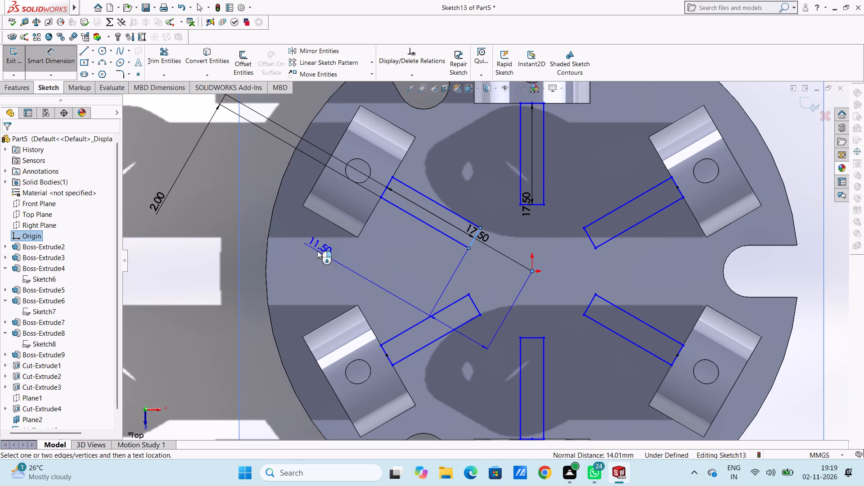
pyautogui.click(445, 263)
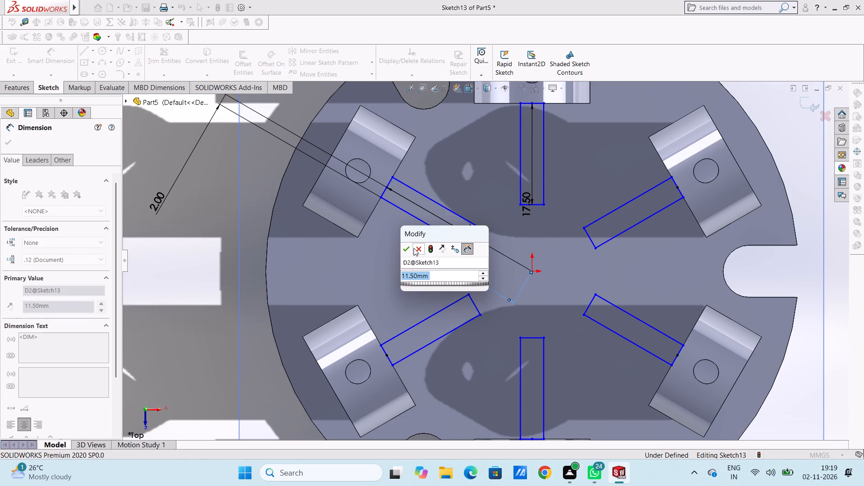
pyautogui.click(407, 247)
pyautogui.click(222, 292)
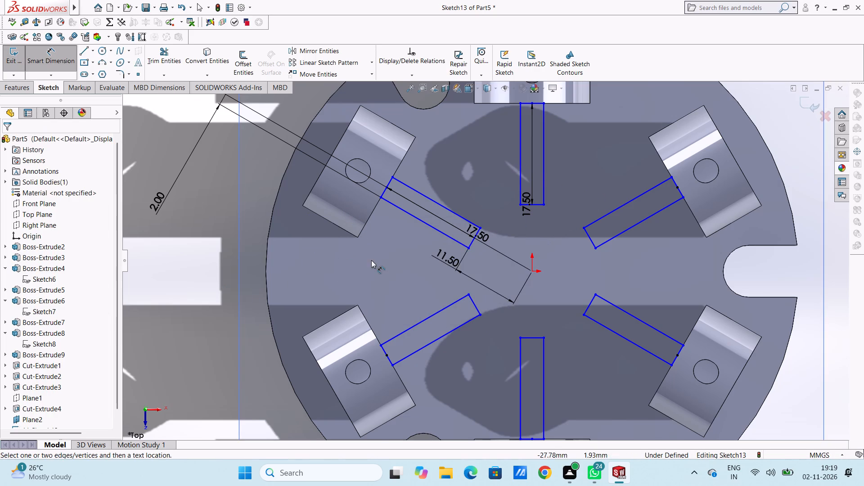
# Dimension the vertical distance from the upper-left rib's lower outer corner to the origin, keeping its current value.
pyautogui.scroll(2, 371, 260)
pyautogui.scroll(-2, 423, 253)
pyautogui.click(417, 202)
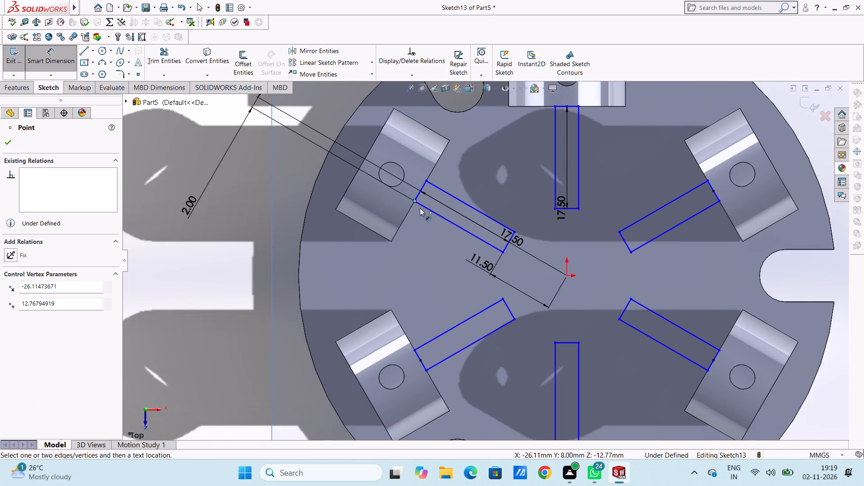
pyautogui.click(567, 274)
pyautogui.scroll(1, 263, 276)
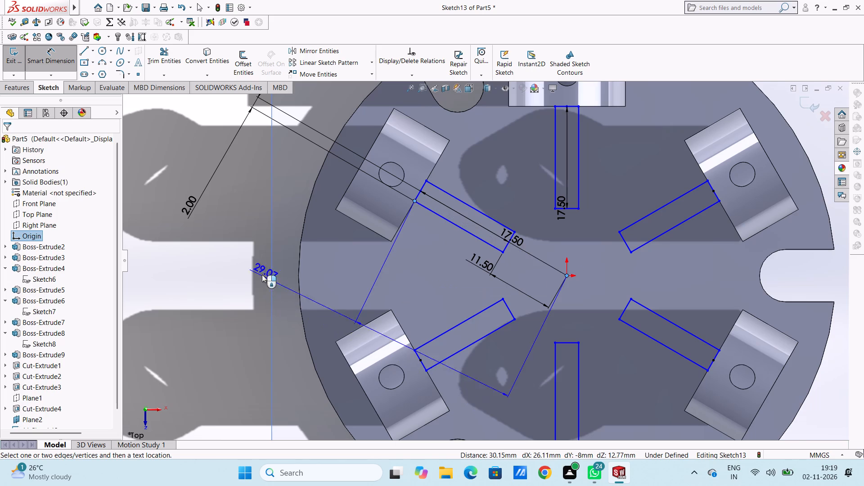
pyautogui.scroll(1, 262, 274)
pyautogui.click(202, 266)
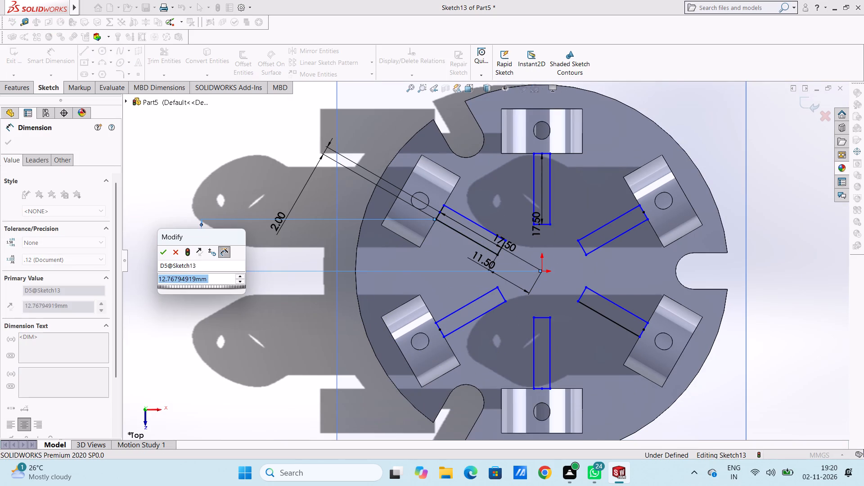
pyautogui.click(165, 253)
pyautogui.click(193, 200)
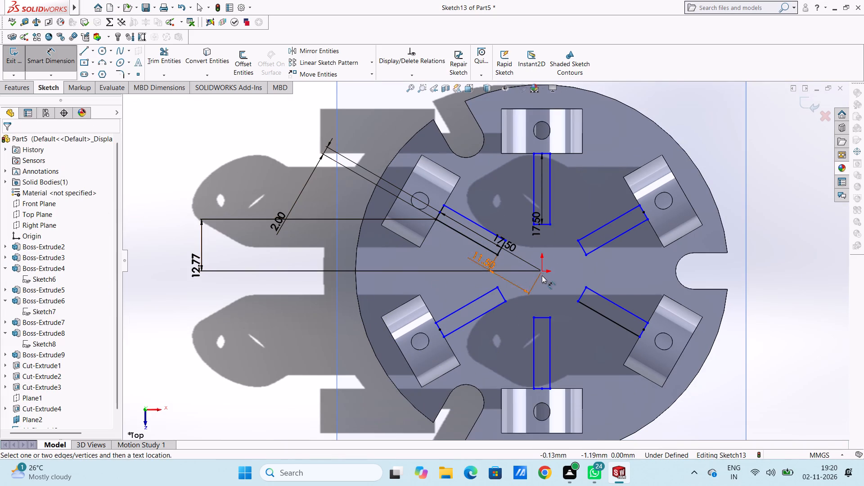
# Dimension the horizontal distance from the origin to the upper-left rib's upper outer corner, keeping its current value.
pyautogui.click(543, 273)
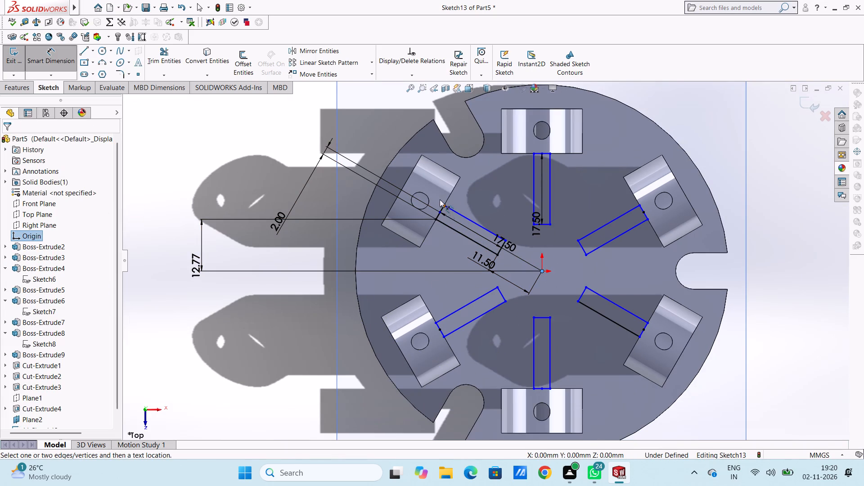
pyautogui.click(444, 205)
pyautogui.scroll(4, 447, 164)
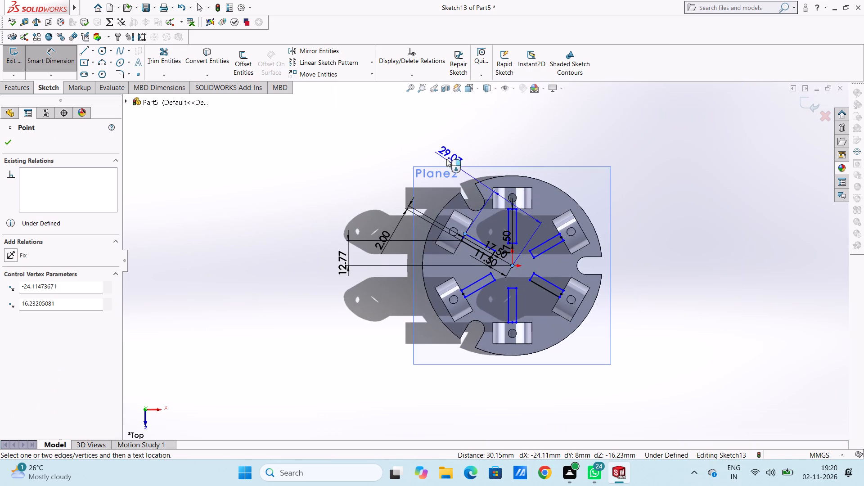
pyautogui.click(472, 134)
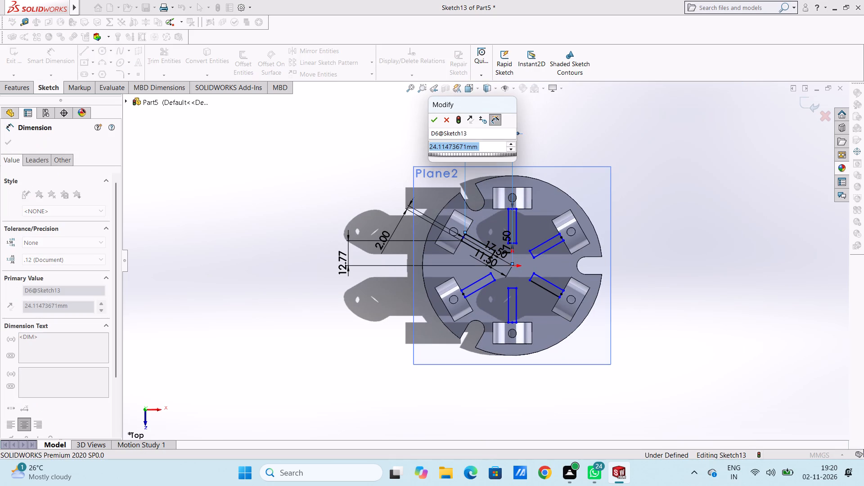
pyautogui.click(434, 121)
pyautogui.click(390, 145)
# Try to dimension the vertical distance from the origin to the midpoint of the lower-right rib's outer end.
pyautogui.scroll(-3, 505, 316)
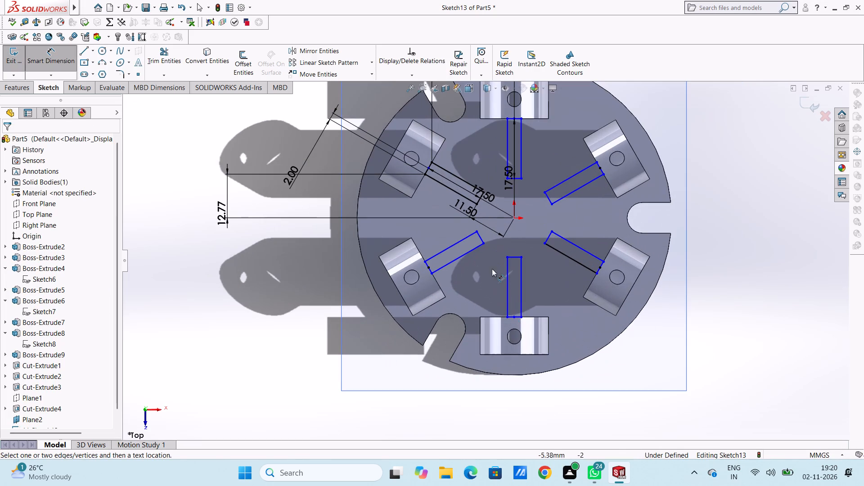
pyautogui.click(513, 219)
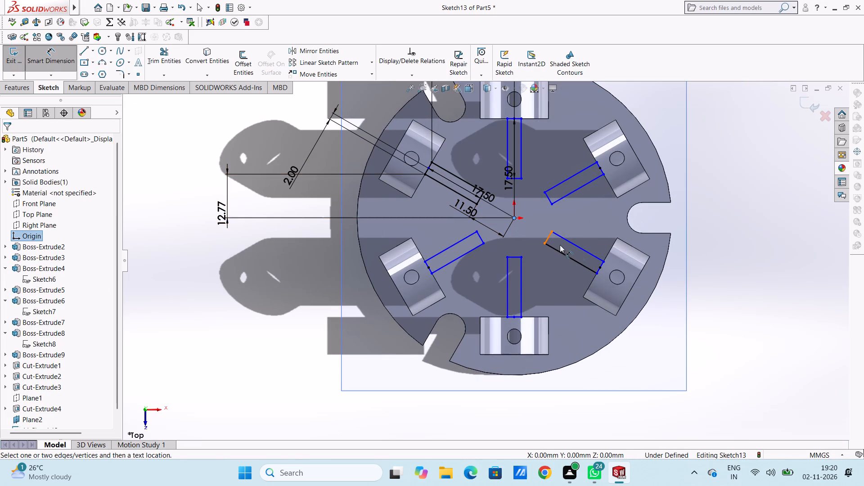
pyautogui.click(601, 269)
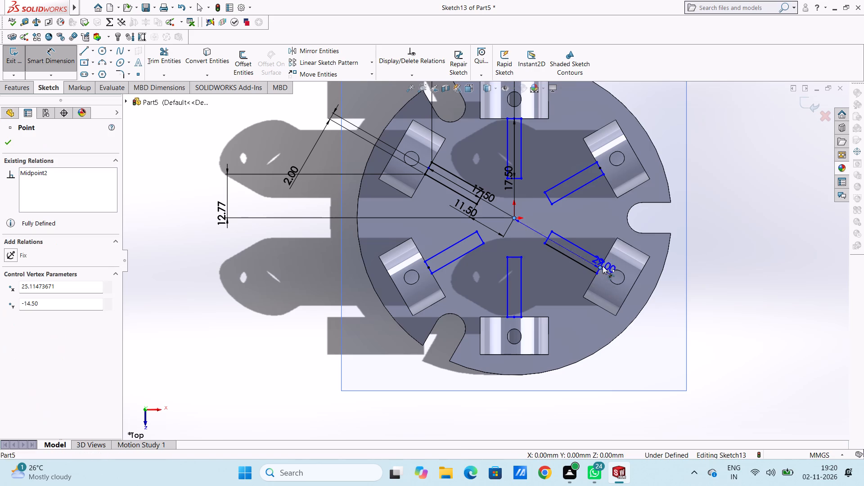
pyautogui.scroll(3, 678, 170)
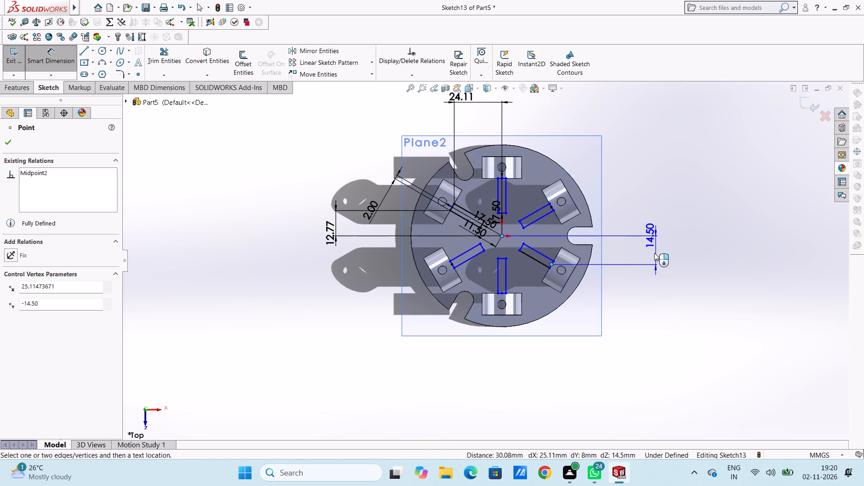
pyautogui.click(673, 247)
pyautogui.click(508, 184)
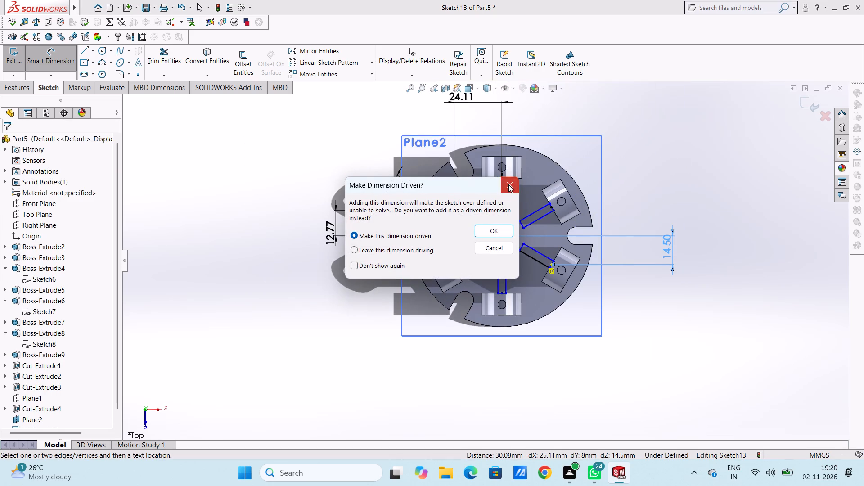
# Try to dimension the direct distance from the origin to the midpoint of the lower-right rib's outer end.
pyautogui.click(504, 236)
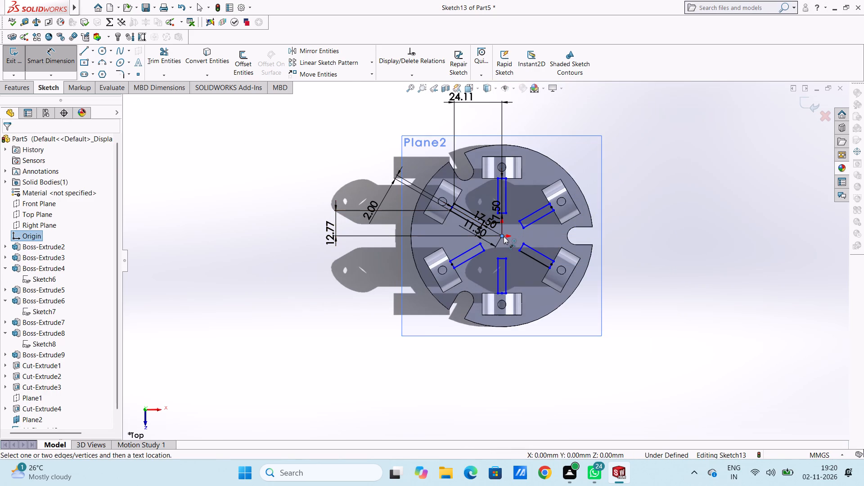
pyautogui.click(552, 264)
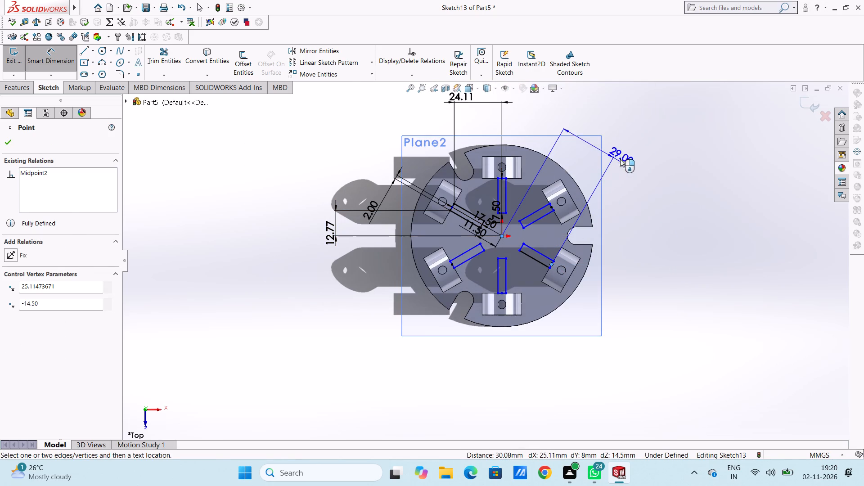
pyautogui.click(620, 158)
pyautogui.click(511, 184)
# Dimension the vertical distance from the origin to the top rib's inner end line, keeping its current value.
pyautogui.scroll(-4, 461, 213)
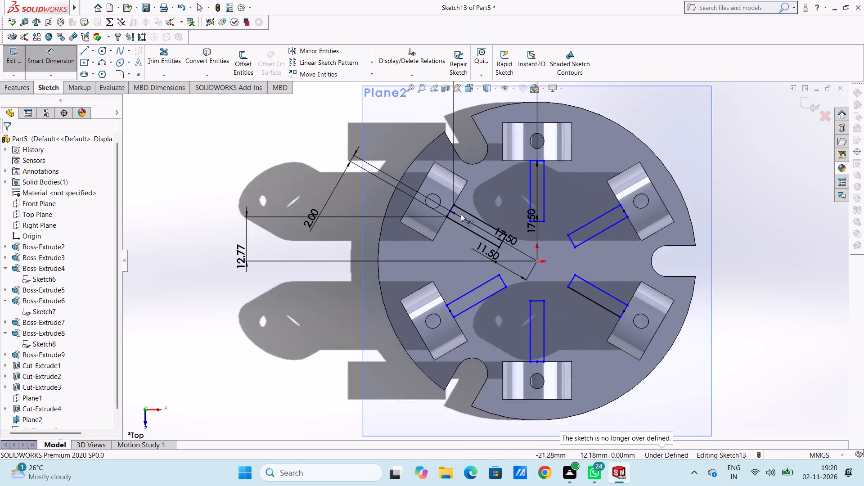
pyautogui.scroll(-4, 505, 240)
pyautogui.scroll(-4, 397, 192)
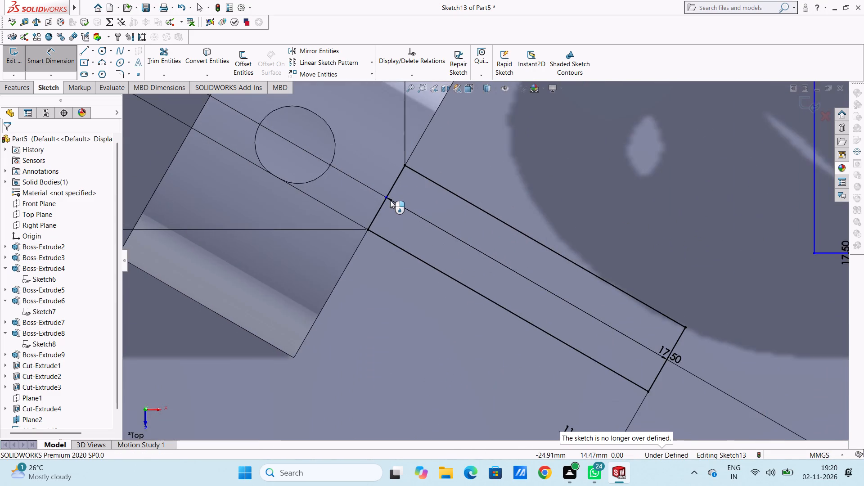
pyautogui.scroll(-5, 389, 209)
pyautogui.scroll(18, 389, 209)
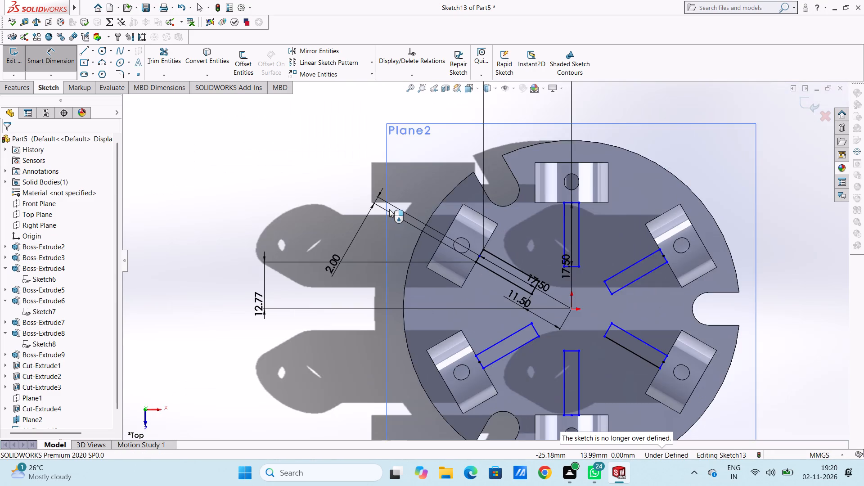
pyautogui.scroll(-6, 540, 308)
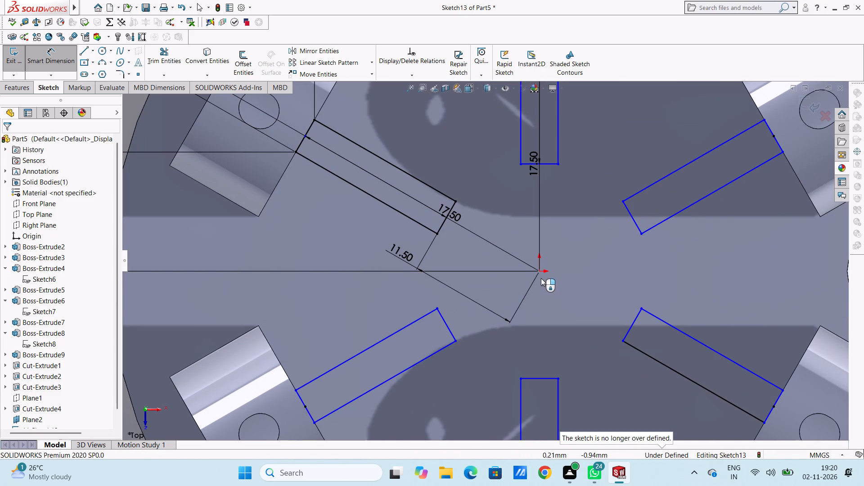
pyautogui.click(540, 270)
pyautogui.click(549, 165)
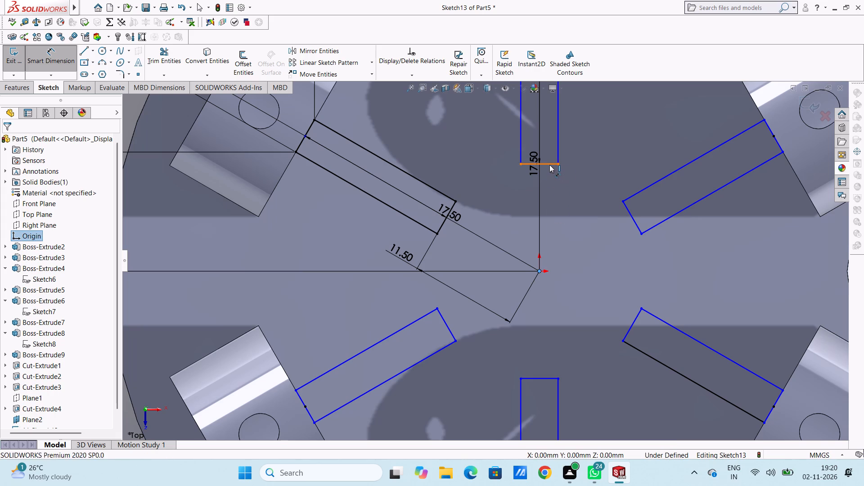
pyautogui.click(601, 173)
pyautogui.click(563, 154)
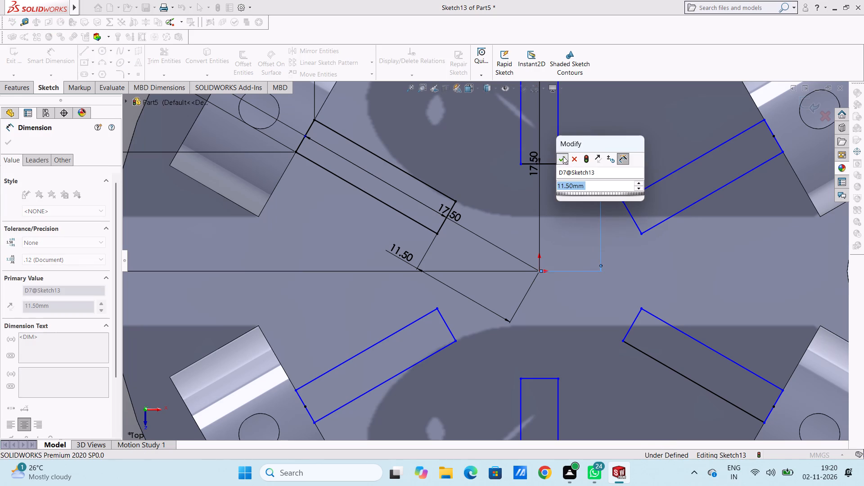
pyautogui.click(570, 154)
# Dimension the horizontal distance from the origin to the top rib's left side line, keeping its current value.
pyautogui.scroll(4, 584, 158)
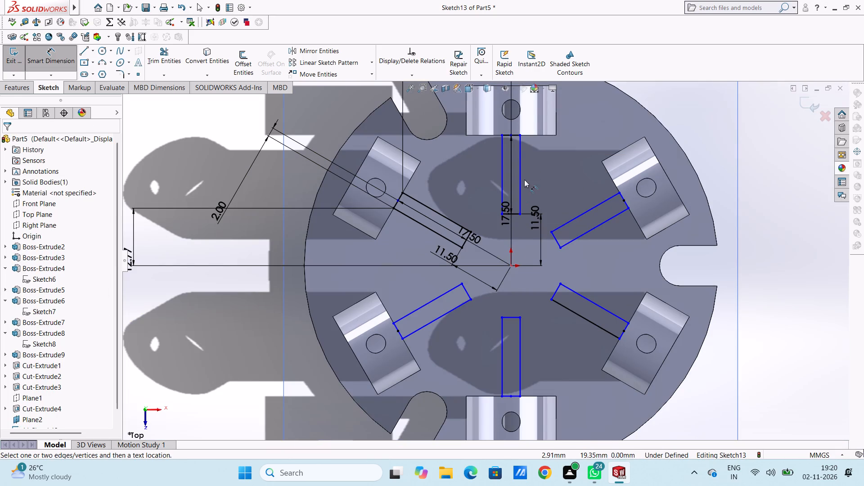
pyautogui.click(513, 266)
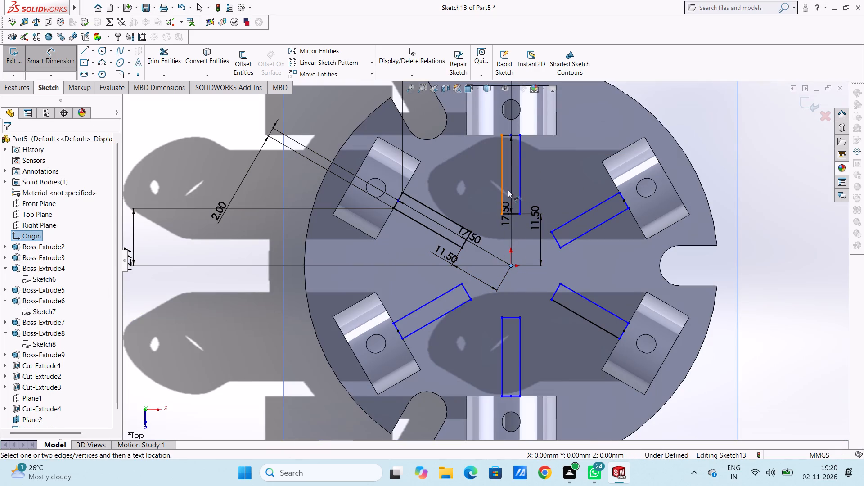
pyautogui.click(502, 187)
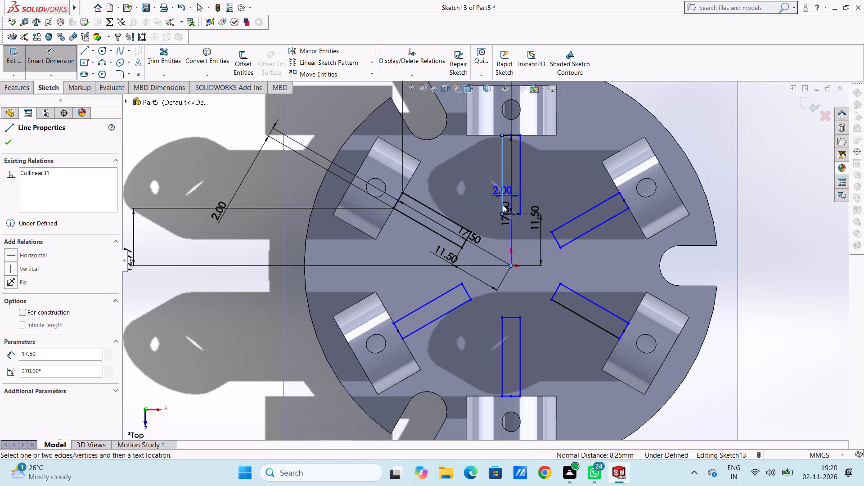
pyautogui.click(518, 291)
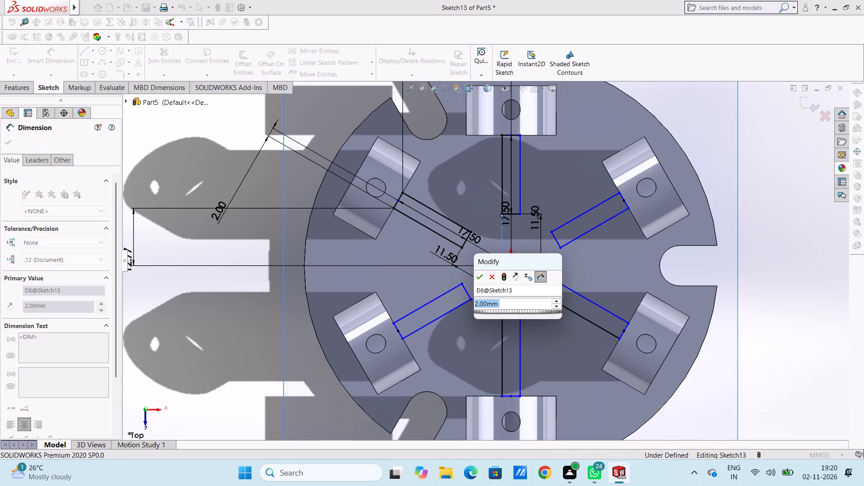
pyautogui.click(481, 274)
pyautogui.click(525, 259)
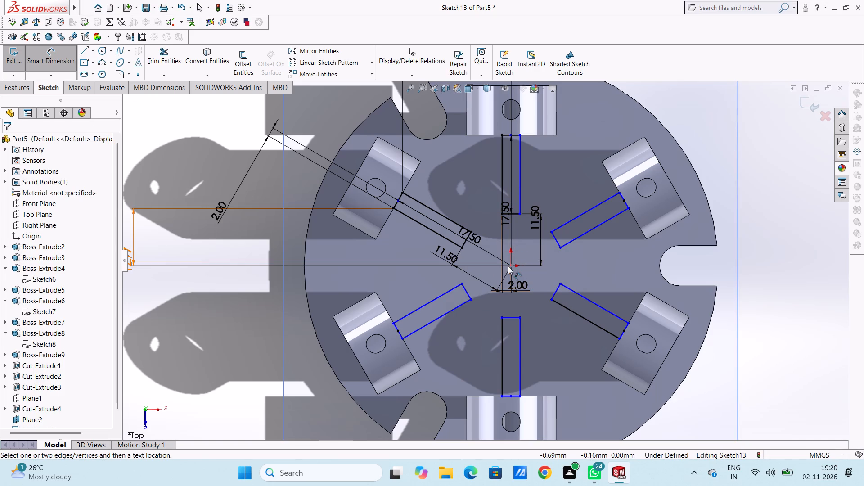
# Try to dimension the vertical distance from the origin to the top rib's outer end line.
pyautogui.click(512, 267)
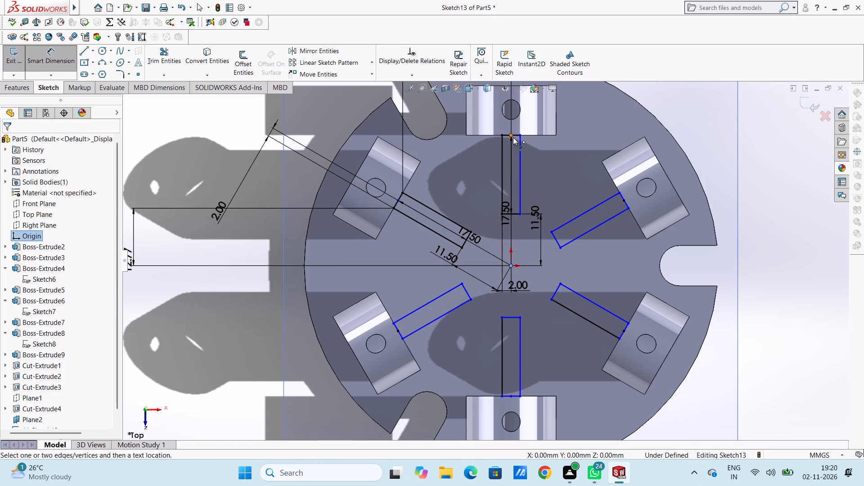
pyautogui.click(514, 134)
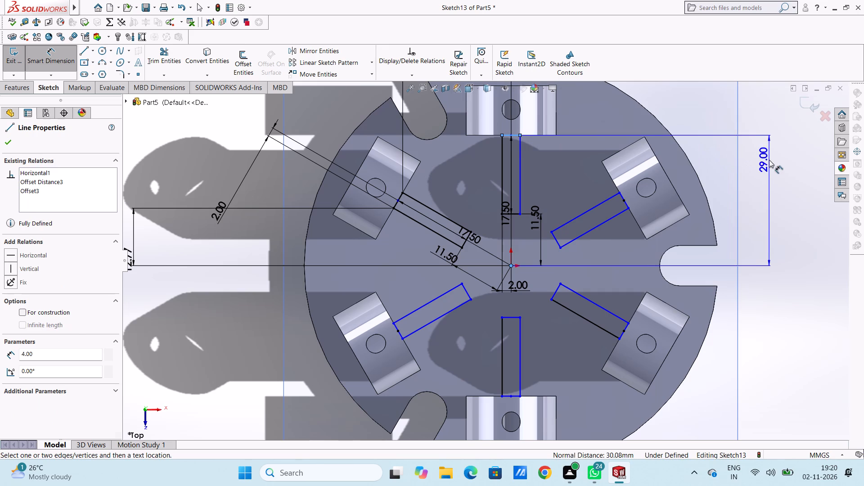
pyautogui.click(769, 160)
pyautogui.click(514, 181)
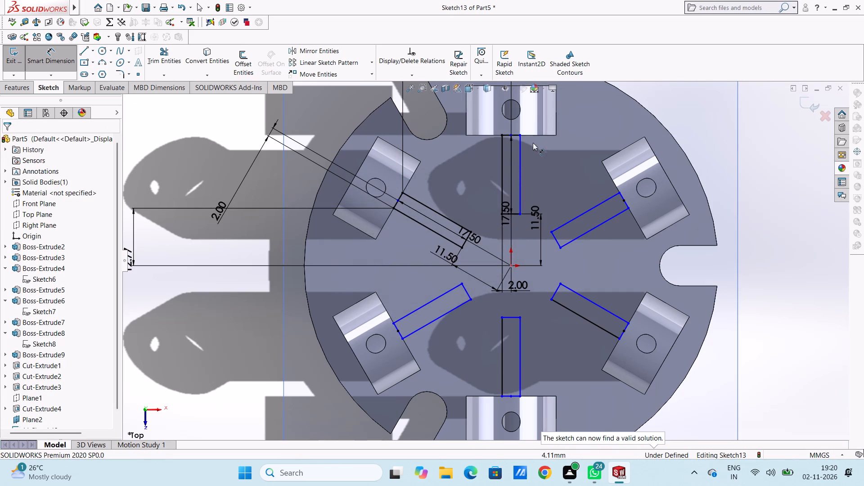
# Dimension the horizontal distance between the top boss's right edge and the top rib's right side line, keeping its current value.
pyautogui.click(556, 123)
pyautogui.click(558, 126)
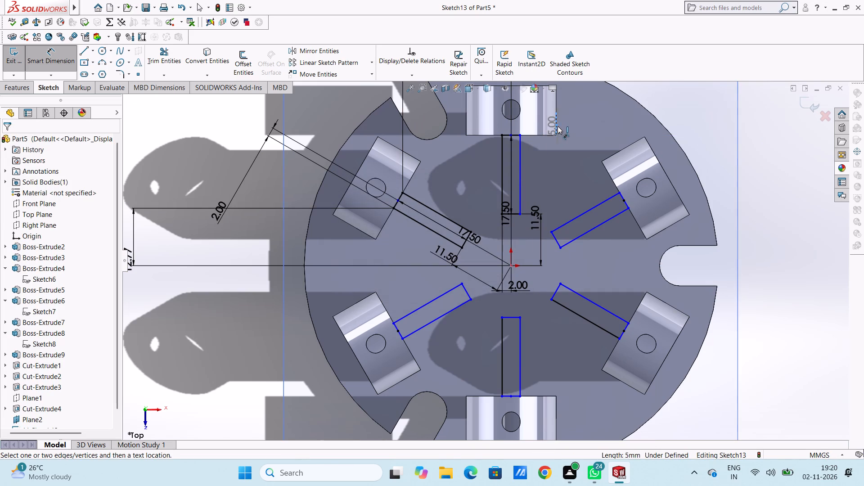
pyautogui.click(522, 162)
pyautogui.click(549, 195)
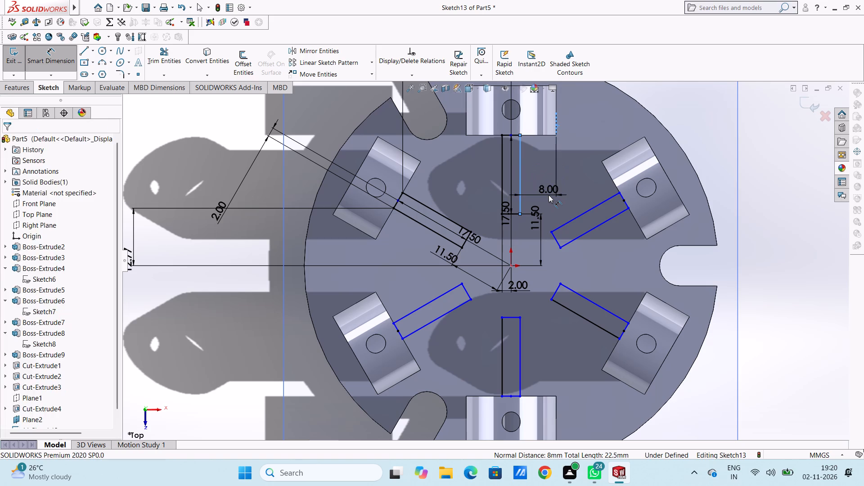
pyautogui.click(512, 183)
pyautogui.click(553, 172)
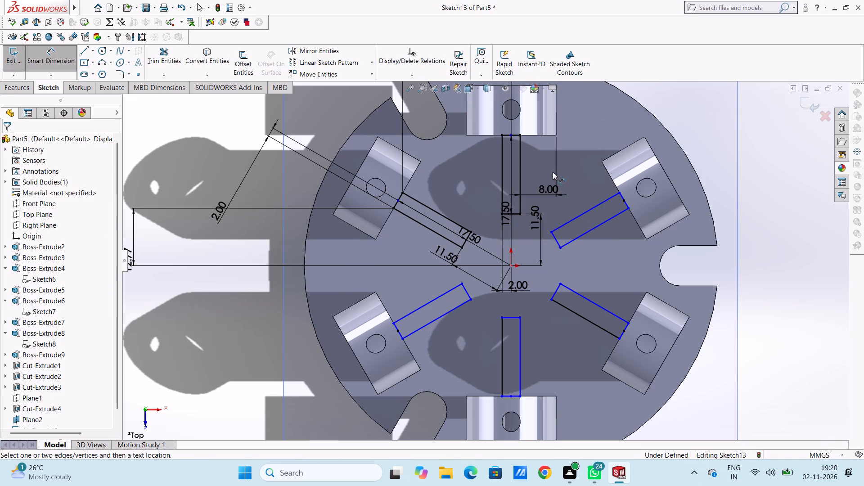
# Dimension the horizontal distance between the bottom rib's right side line and the bottom boss's right edge, keeping its current value.
pyautogui.click(521, 355)
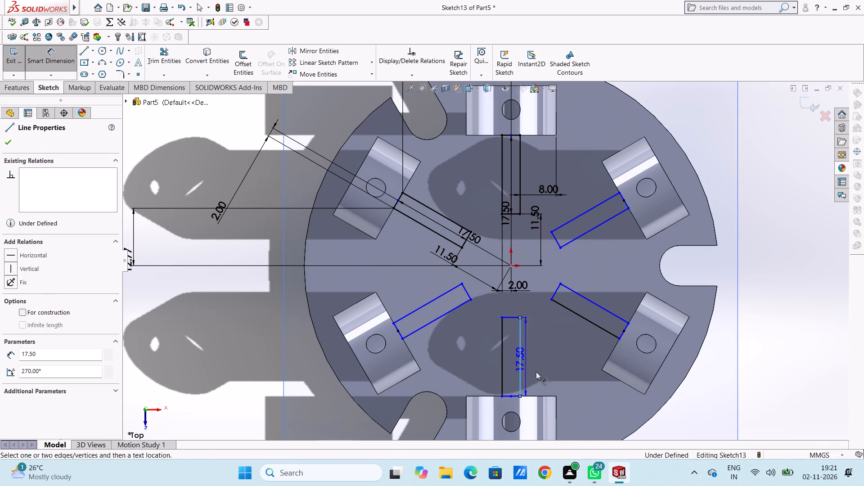
pyautogui.click(558, 402)
pyautogui.click(556, 342)
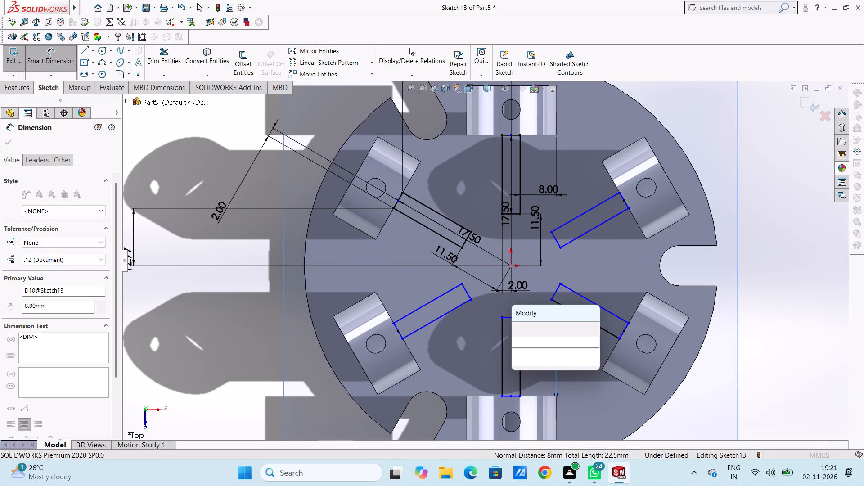
pyautogui.click(516, 327)
pyautogui.click(526, 308)
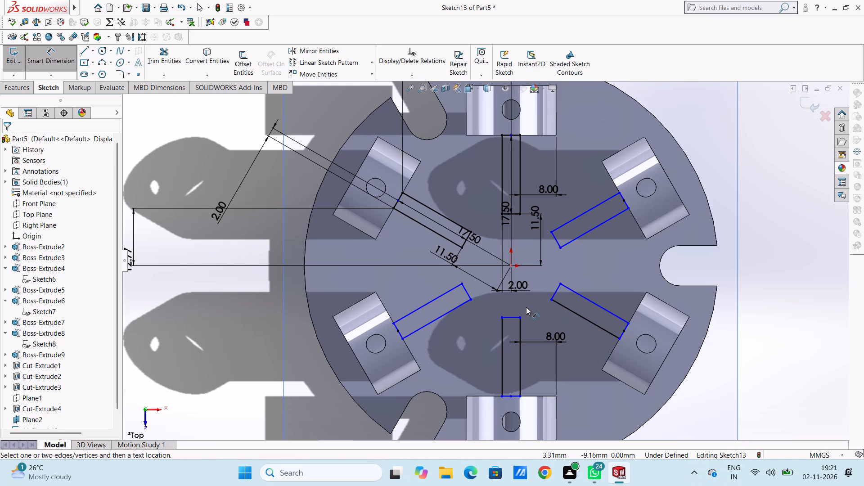
# Dimension the vertical distance from the origin to the bottom rib's inner end line, keeping its current value.
pyautogui.scroll(3, 540, 364)
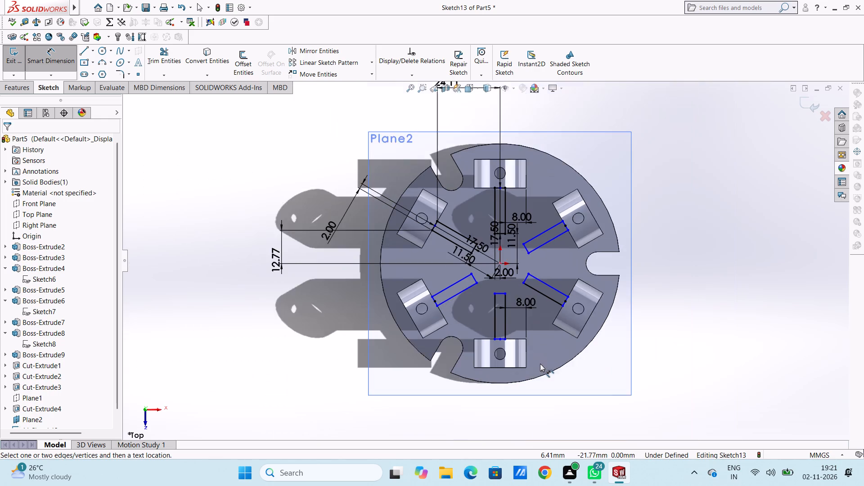
pyautogui.scroll(1, 540, 364)
pyautogui.scroll(-2, 506, 341)
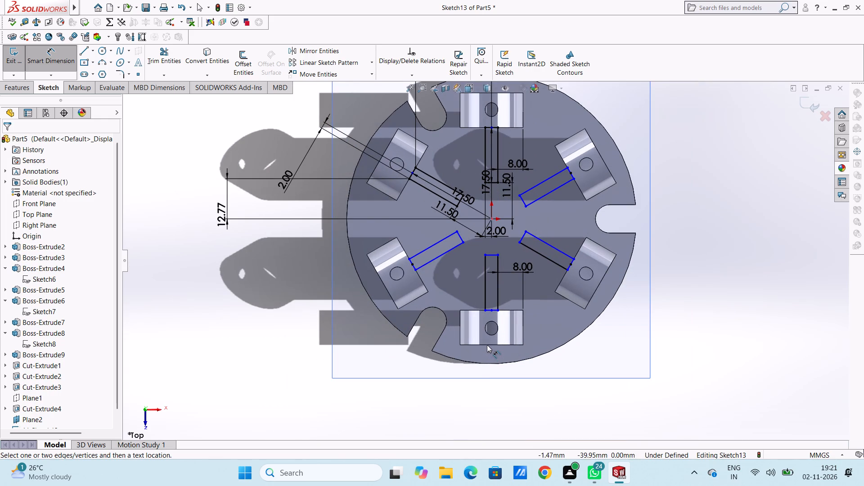
pyautogui.scroll(-2, 496, 268)
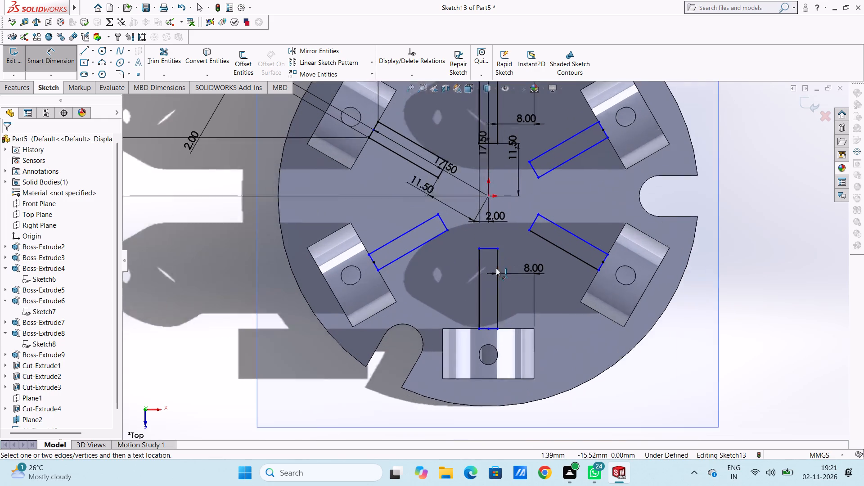
pyautogui.scroll(-3, 496, 268)
pyautogui.click(479, 139)
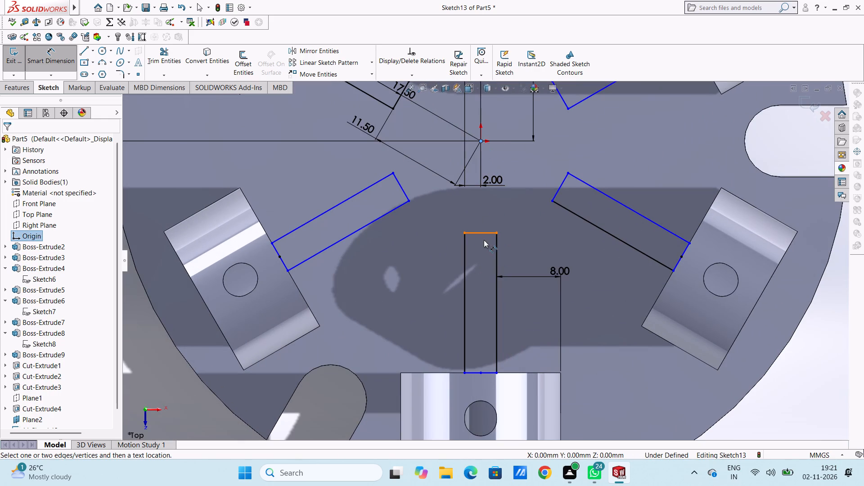
pyautogui.click(485, 232)
pyautogui.click(533, 220)
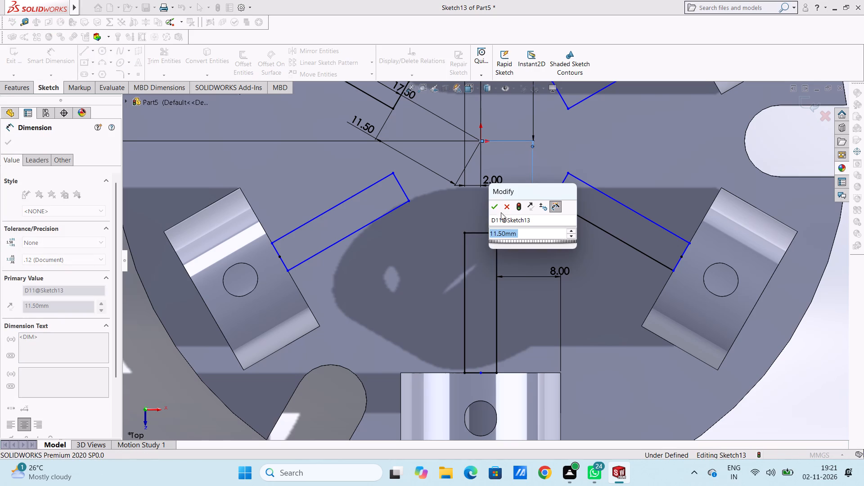
pyautogui.click(495, 208)
pyautogui.click(482, 209)
# Dimension the distance from the lower-left rib's inner end line to the origin, keeping its current value.
pyautogui.scroll(4, 482, 209)
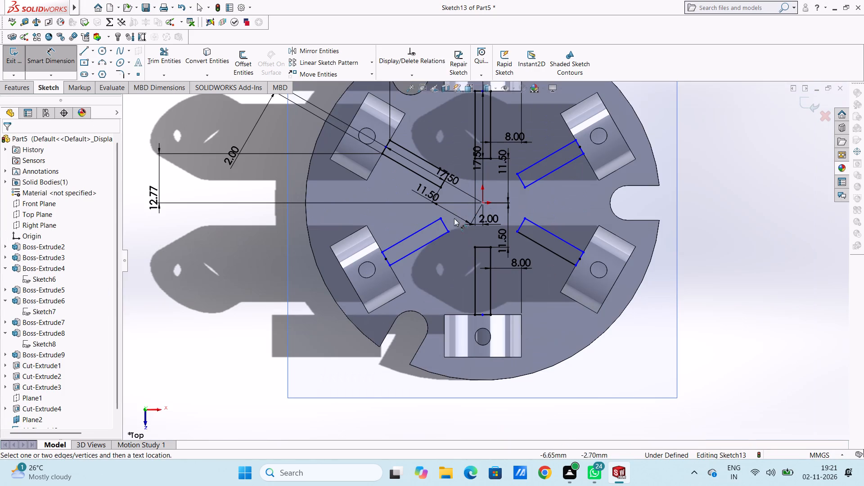
pyautogui.click(445, 223)
pyautogui.click(482, 204)
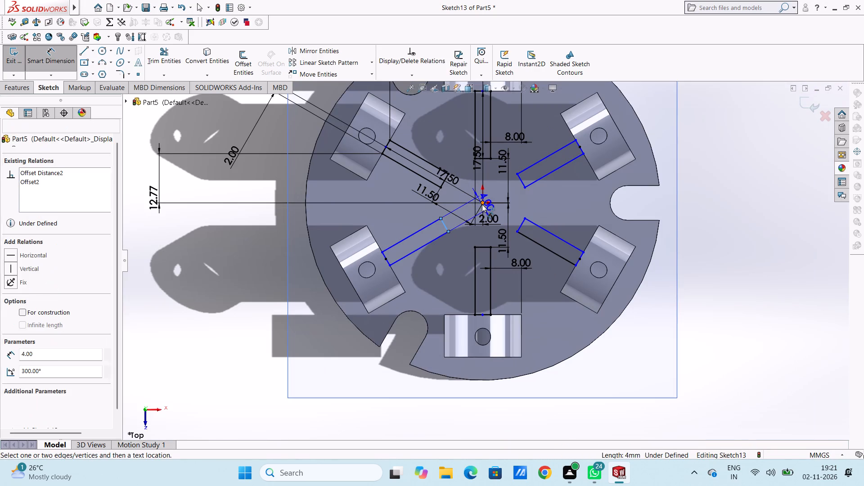
pyautogui.click(467, 253)
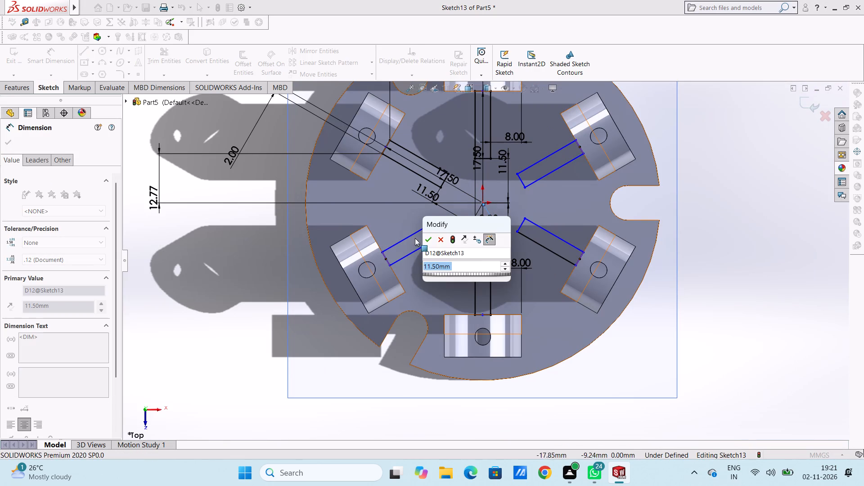
pyautogui.click(423, 238)
pyautogui.click(252, 288)
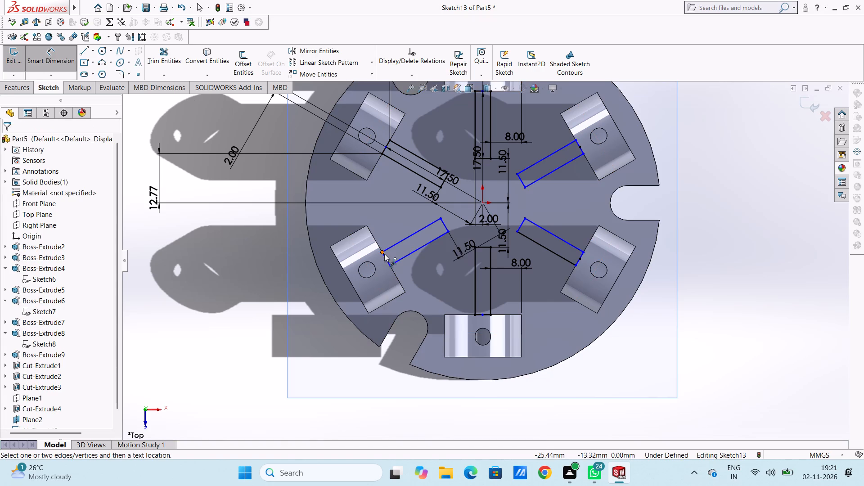
# Dimension the horizontal distance from the lower-left rib's upper outer corner to the origin, keeping its current value.
pyautogui.click(383, 253)
pyautogui.click(483, 203)
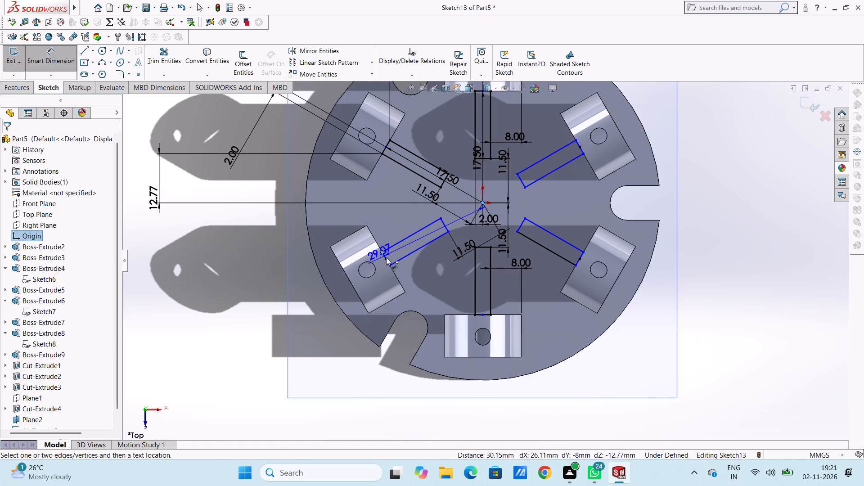
pyautogui.click(400, 411)
pyautogui.click(362, 393)
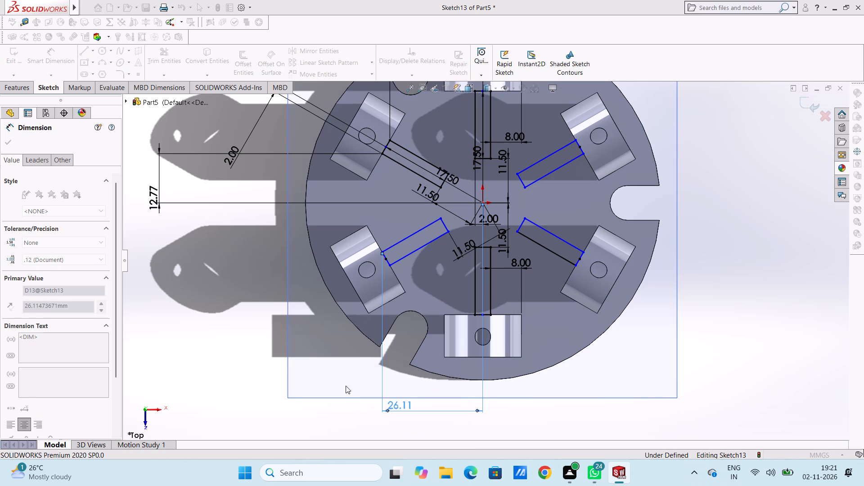
pyautogui.click(236, 344)
# Dimension the distance from the lower-left rib's upper long side to the origin, keeping its current value.
pyautogui.scroll(5, 236, 343)
pyautogui.scroll(-5, 498, 247)
pyautogui.scroll(-5, 432, 238)
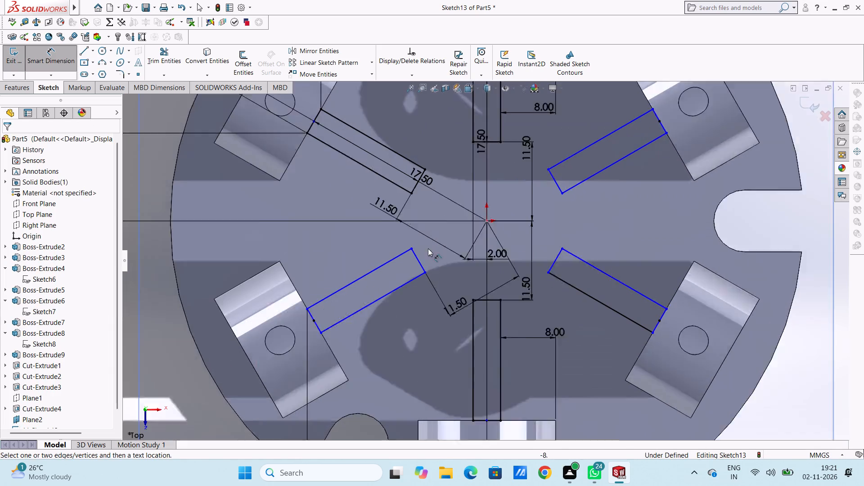
pyautogui.click(391, 265)
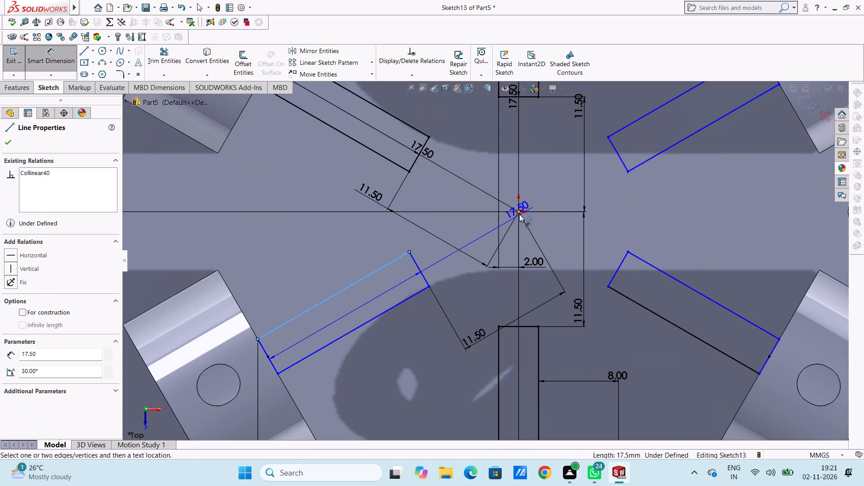
pyautogui.click(519, 214)
pyautogui.click(549, 173)
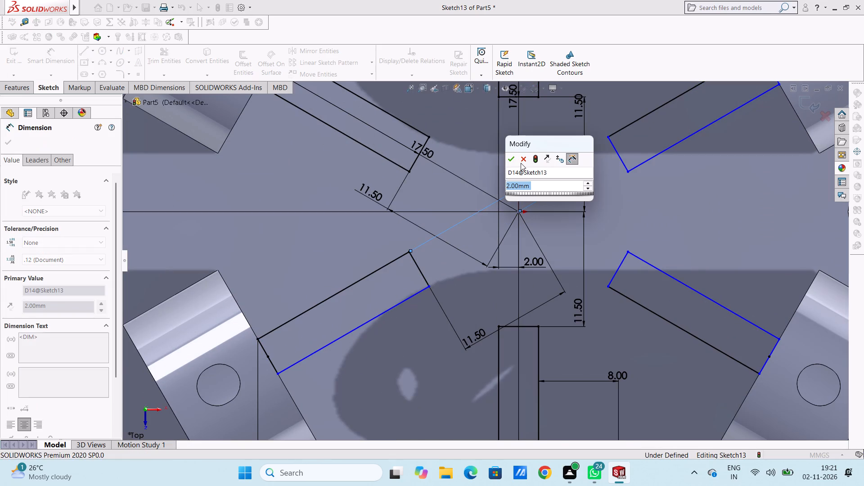
pyautogui.click(509, 157)
pyautogui.click(499, 159)
# Dimension the distance from the lower-left rib's lower long side to the origin, keeping its current value.
pyautogui.scroll(3, 496, 195)
pyautogui.scroll(-2, 362, 355)
pyautogui.click(364, 312)
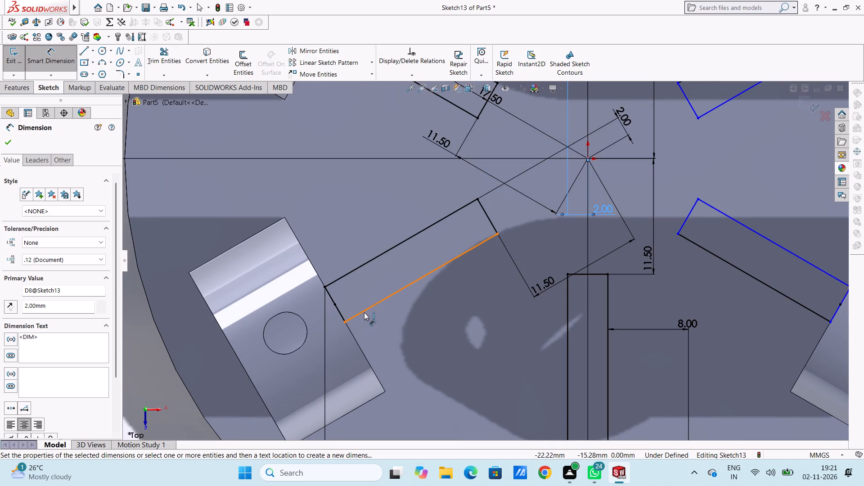
pyautogui.click(586, 161)
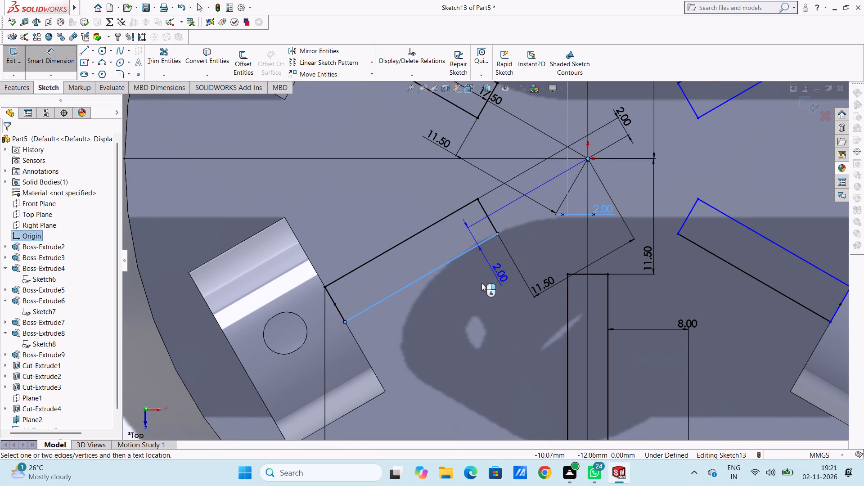
pyautogui.click(474, 287)
pyautogui.click(436, 273)
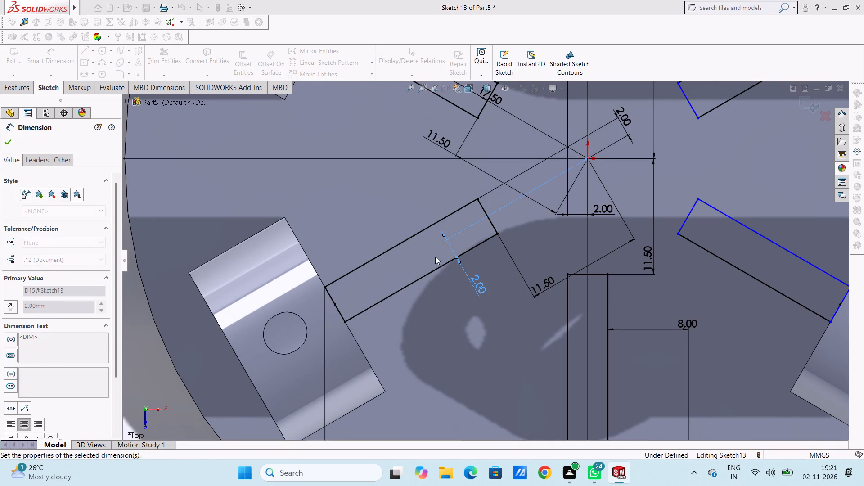
pyautogui.click(435, 256)
# Dimension the distance from the origin to the upper-right rib's inner end line, keeping its current value.
pyautogui.scroll(4, 453, 255)
pyautogui.scroll(-2, 550, 211)
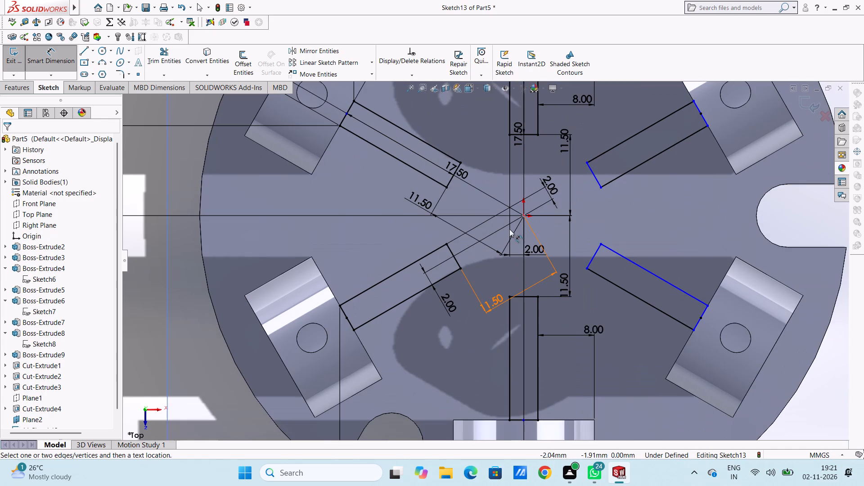
pyautogui.click(525, 215)
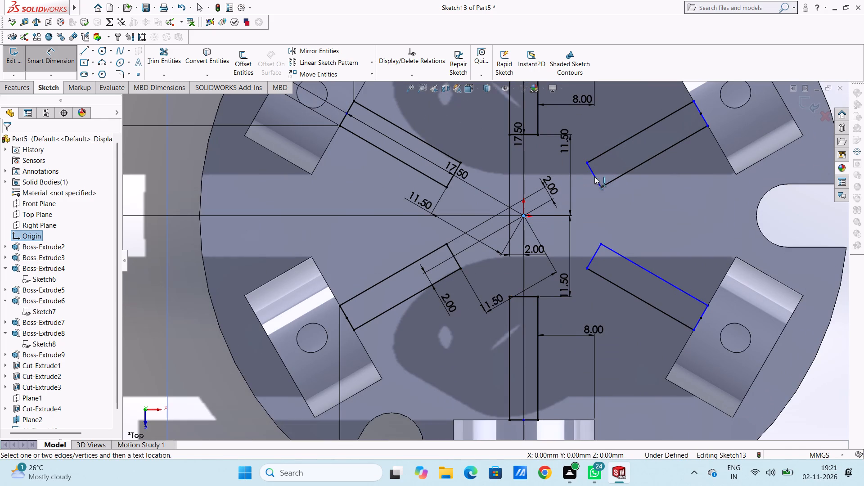
pyautogui.click(594, 176)
pyautogui.click(583, 217)
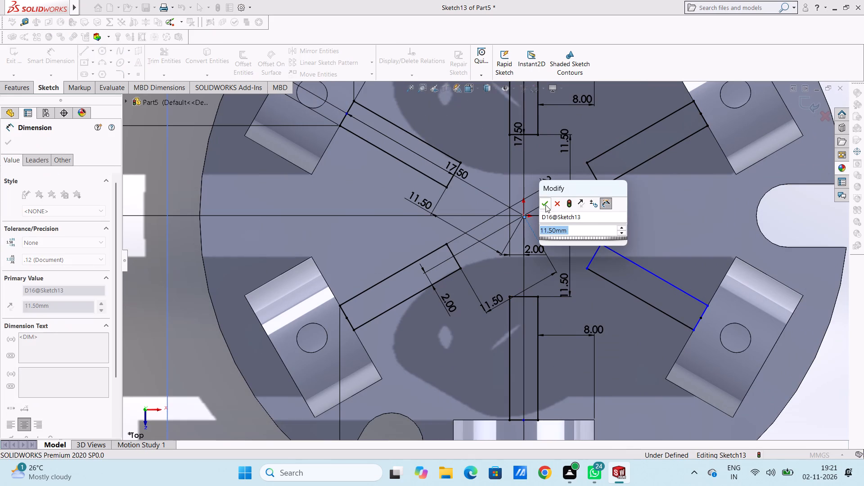
pyautogui.click(544, 204)
pyautogui.click(538, 203)
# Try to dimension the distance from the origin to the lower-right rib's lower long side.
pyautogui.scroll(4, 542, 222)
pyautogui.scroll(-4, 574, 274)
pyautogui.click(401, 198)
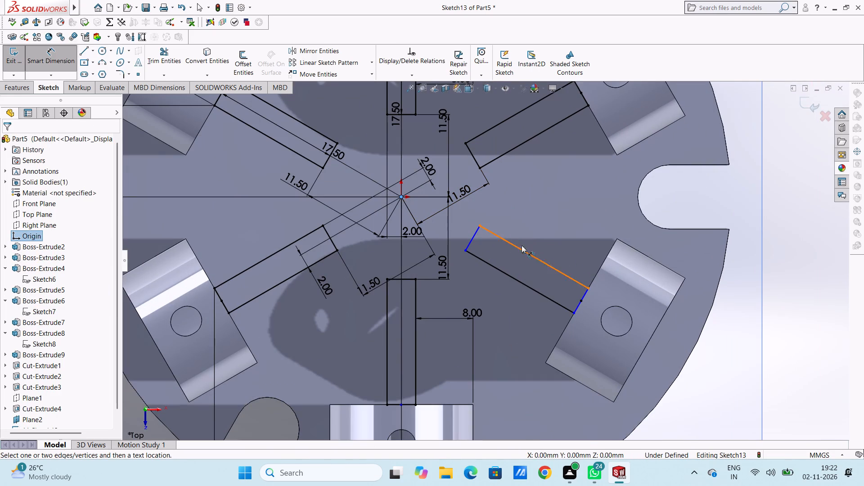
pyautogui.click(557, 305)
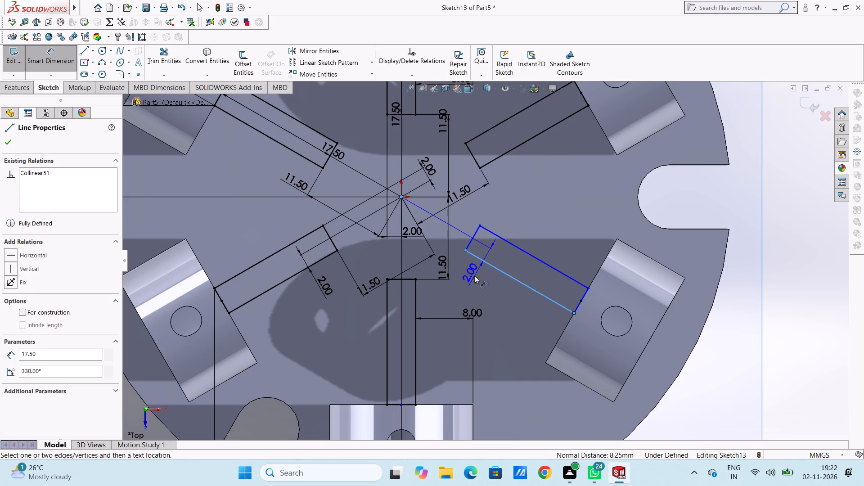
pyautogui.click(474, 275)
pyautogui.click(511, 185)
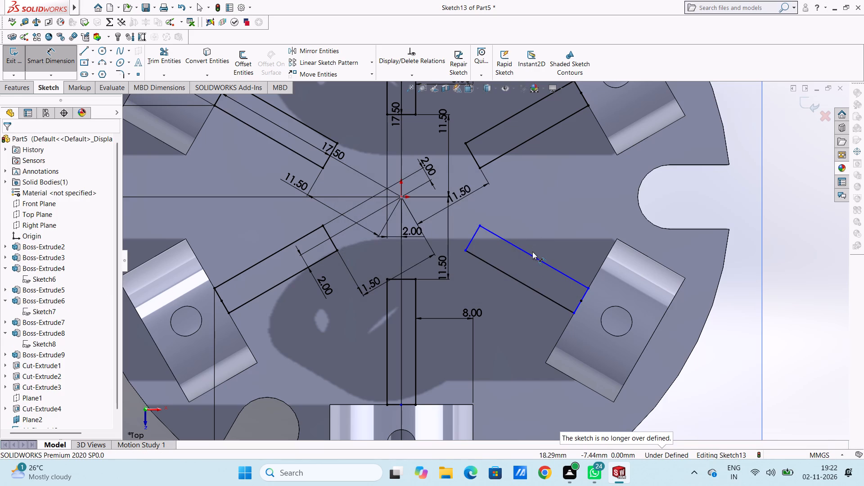
# Dimension the distance from the lower-right rib's upper long side to the origin, keeping its current value.
pyautogui.click(532, 255)
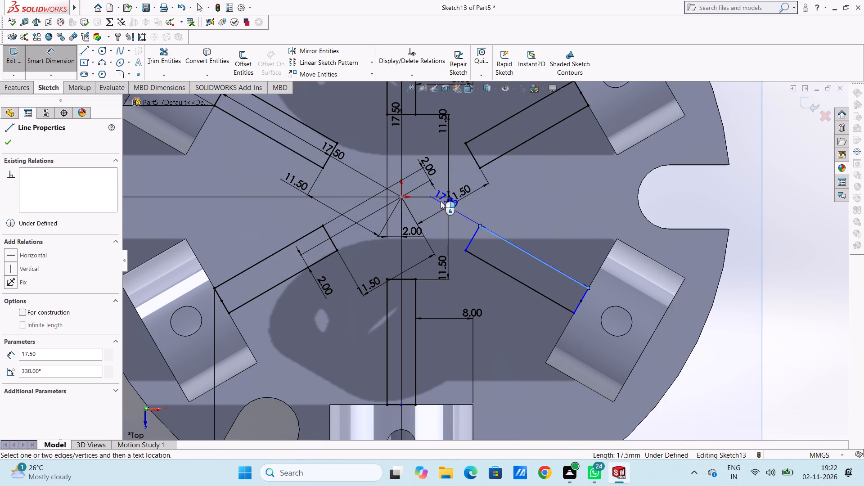
pyautogui.click(400, 196)
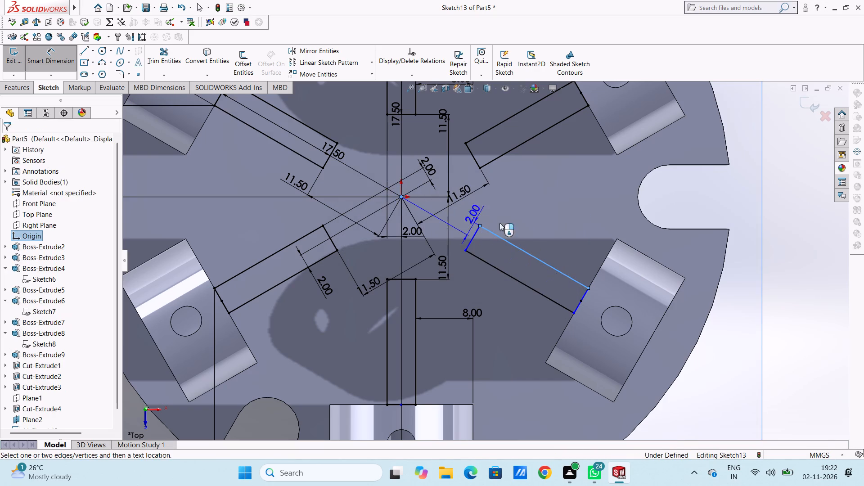
pyautogui.click(535, 240)
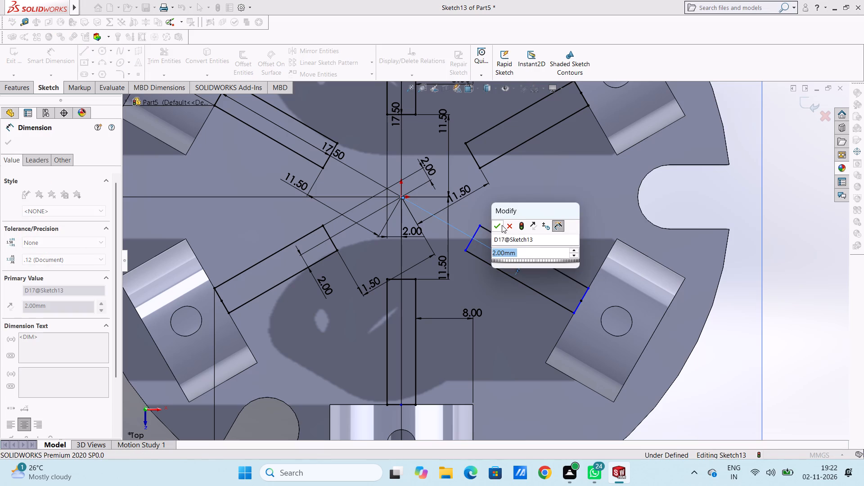
pyautogui.click(502, 225)
pyautogui.click(457, 216)
# Dimension the distance from the origin to the lower-right rib's outer end line, keeping its current value.
pyautogui.click(400, 197)
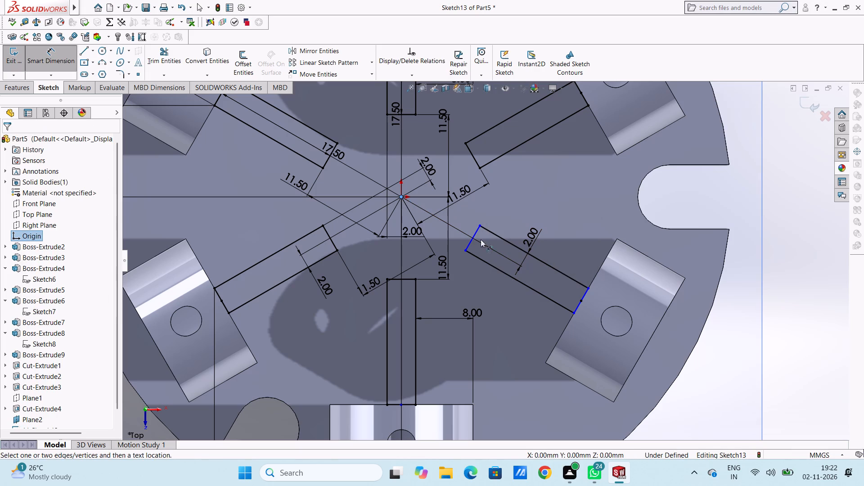
pyautogui.click(585, 297)
pyautogui.click(656, 240)
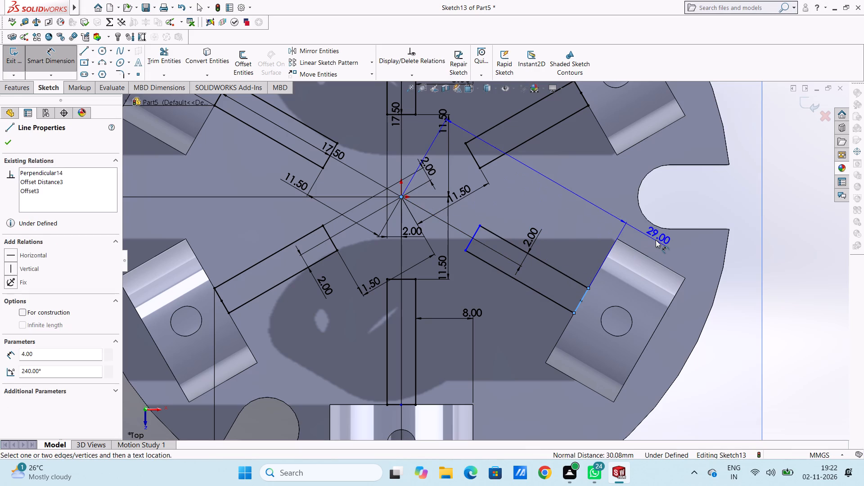
pyautogui.click(614, 225)
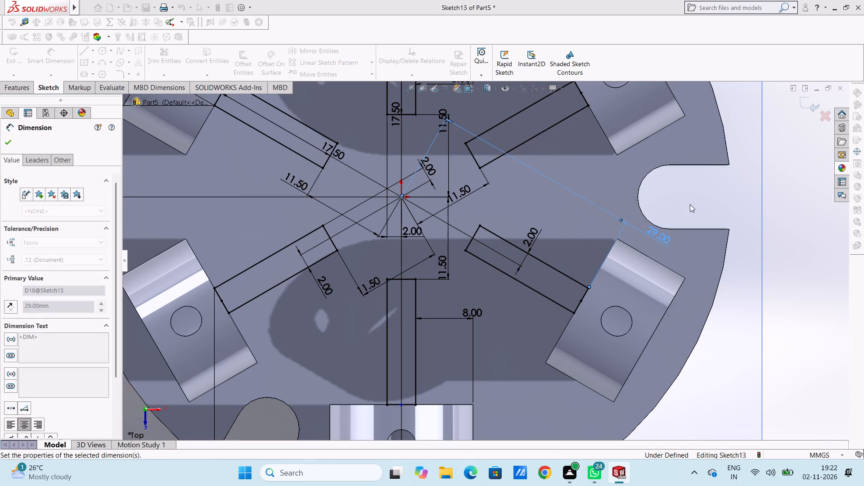
pyautogui.click(703, 201)
# Examine the rib sketch for remaining under-defined geometry, especially at the upper-left rib's outer end, and finish dimensioning.
pyautogui.scroll(5, 703, 201)
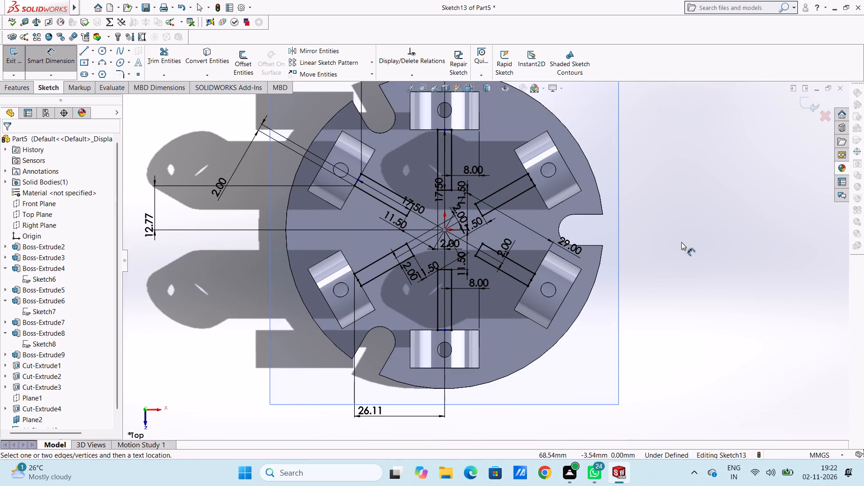
pyautogui.scroll(-2, 349, 181)
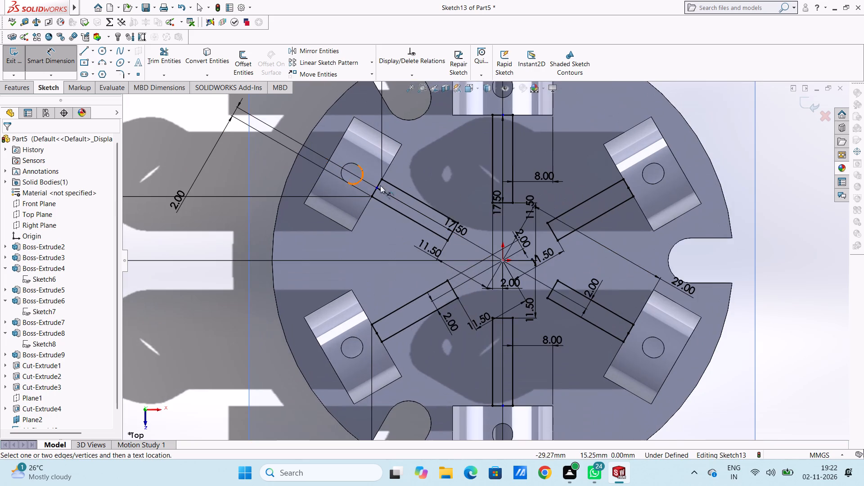
pyautogui.scroll(-17, 404, 177)
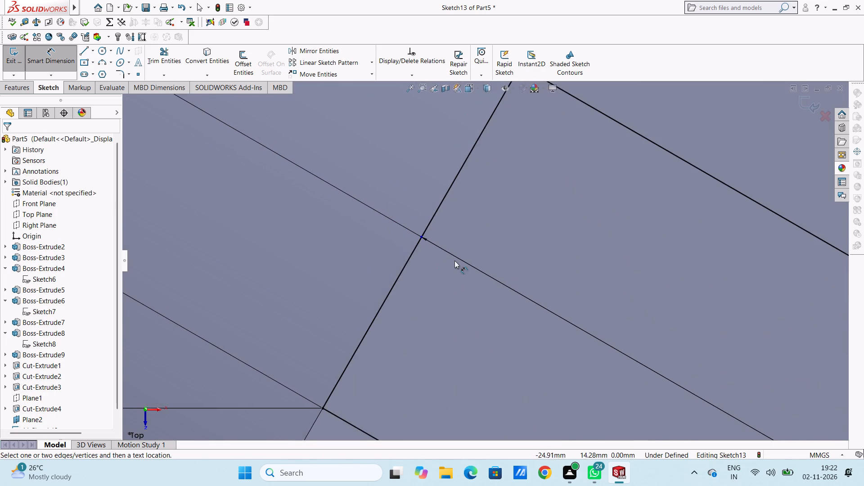
pyautogui.scroll(20, 454, 261)
pyautogui.scroll(6, 454, 261)
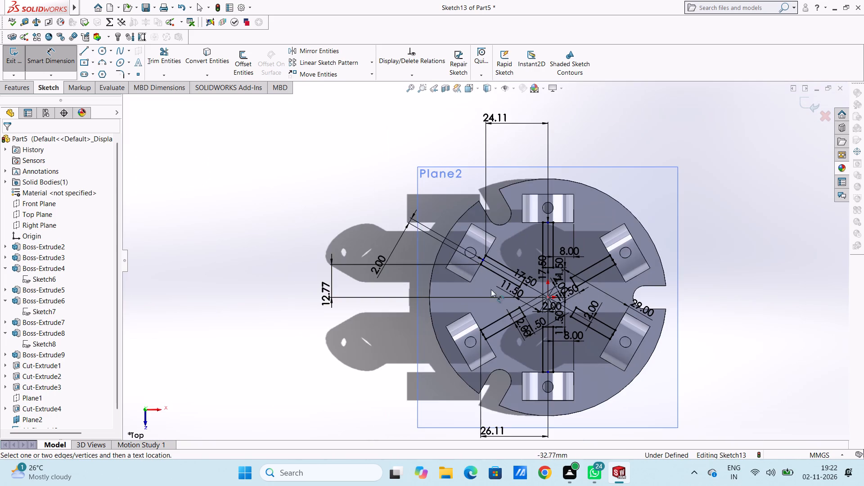
pyautogui.scroll(-2, 550, 311)
pyautogui.click(57, 63)
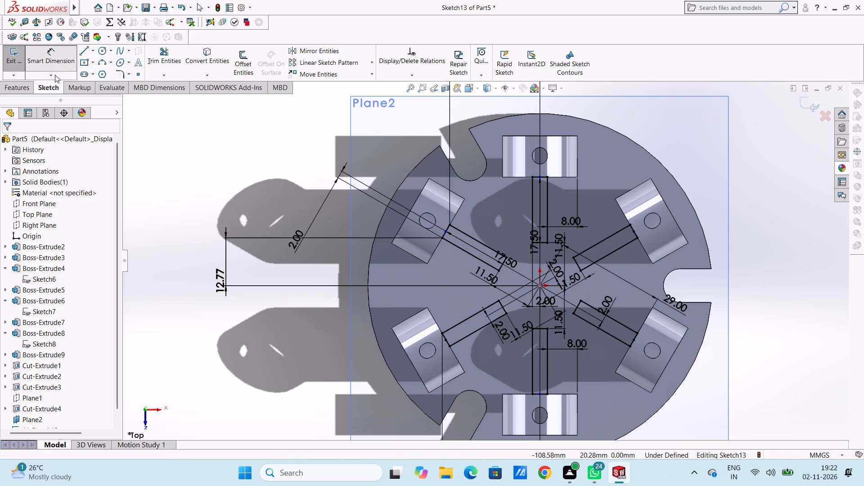
# Start a boss extrude of the rib sketch and select all six rib rectangles as its contours.
pyautogui.click(15, 89)
pyautogui.moveTo(18, 61); pyautogui.dragTo(38, 81)
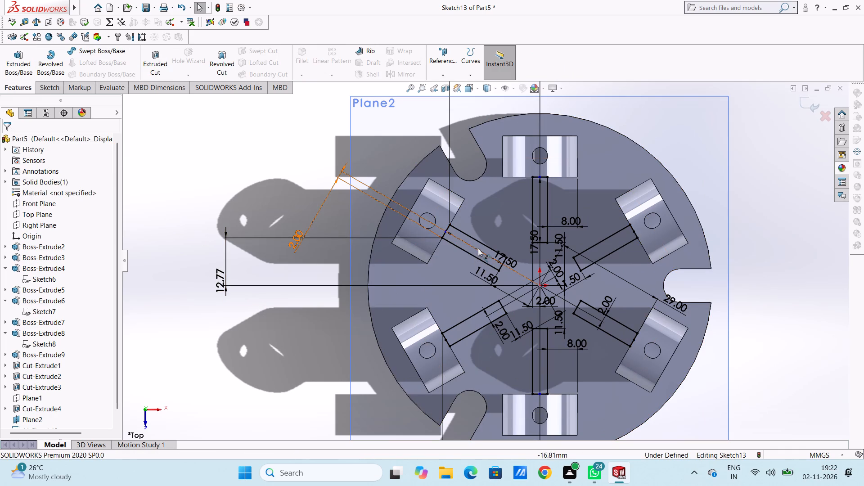
pyautogui.click(16, 58)
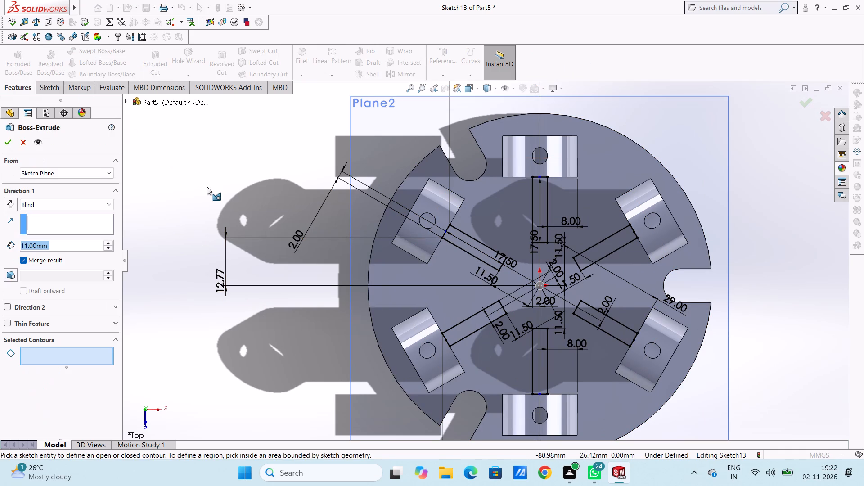
pyautogui.click(486, 254)
pyautogui.click(537, 207)
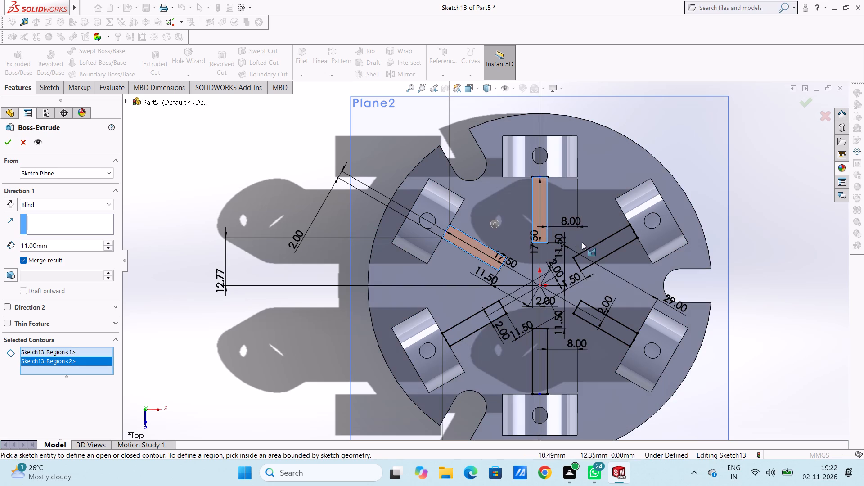
pyautogui.click(594, 249)
pyautogui.click(596, 319)
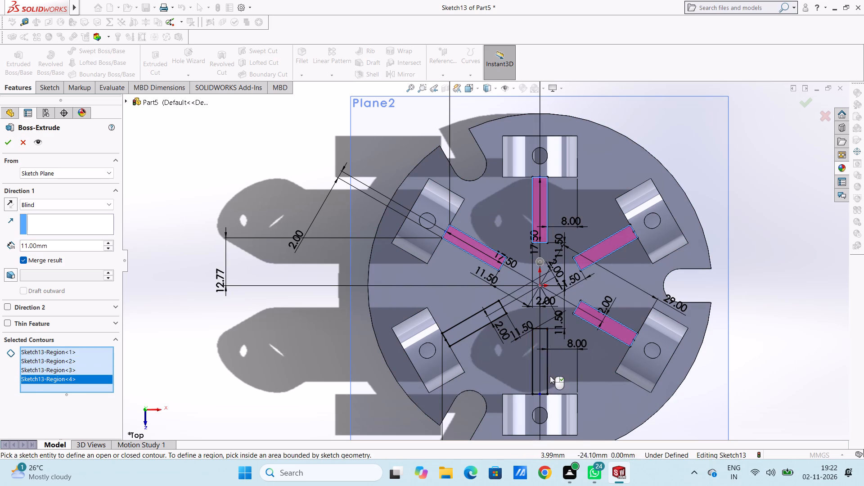
pyautogui.click(542, 369)
pyautogui.click(485, 318)
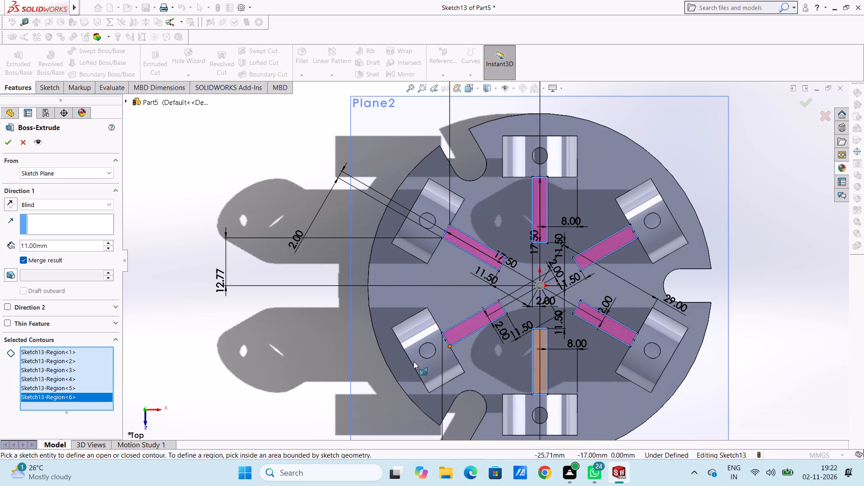
# Examine the extrude preview of the six ribs from several angles to check its direction and height against the bosses.
pyautogui.moveTo(301, 371); pyautogui.dragTo(287, 245, button='middle')
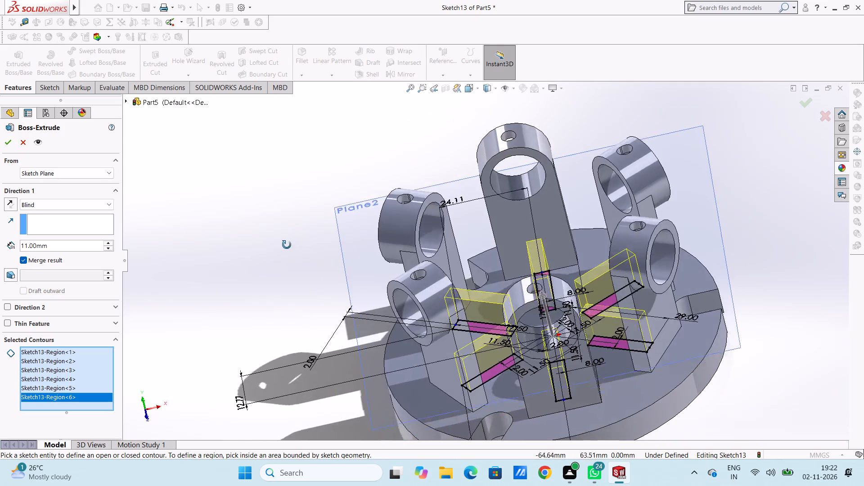
pyautogui.moveTo(287, 245); pyautogui.dragTo(281, 252, button='middle')
pyautogui.moveTo(324, 351); pyautogui.dragTo(322, 246, button='middle')
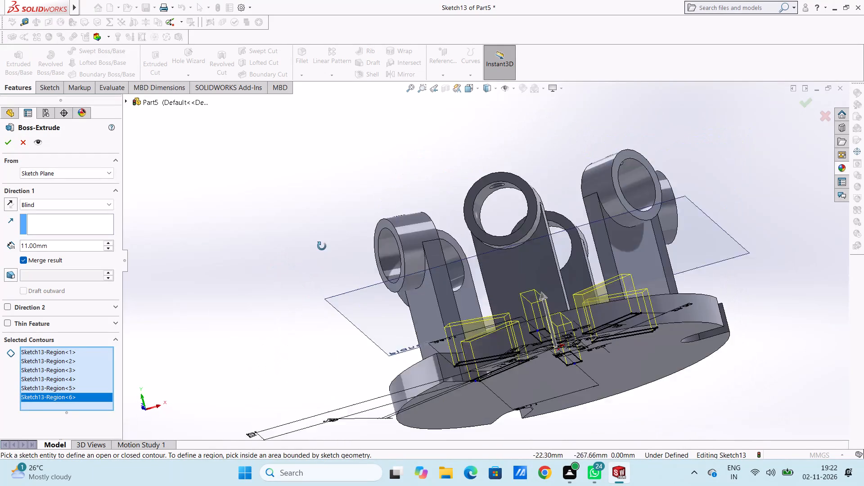
pyautogui.moveTo(322, 246); pyautogui.dragTo(306, 346, button='middle')
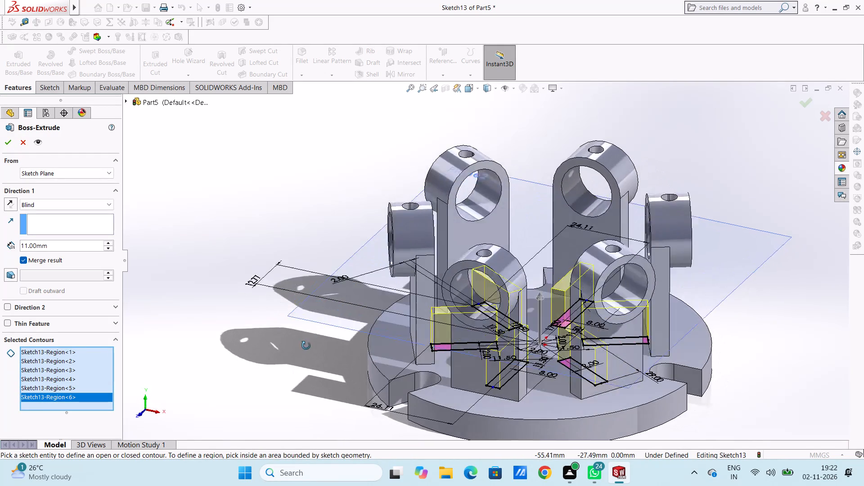
pyautogui.moveTo(306, 346); pyautogui.dragTo(293, 385, button='middle')
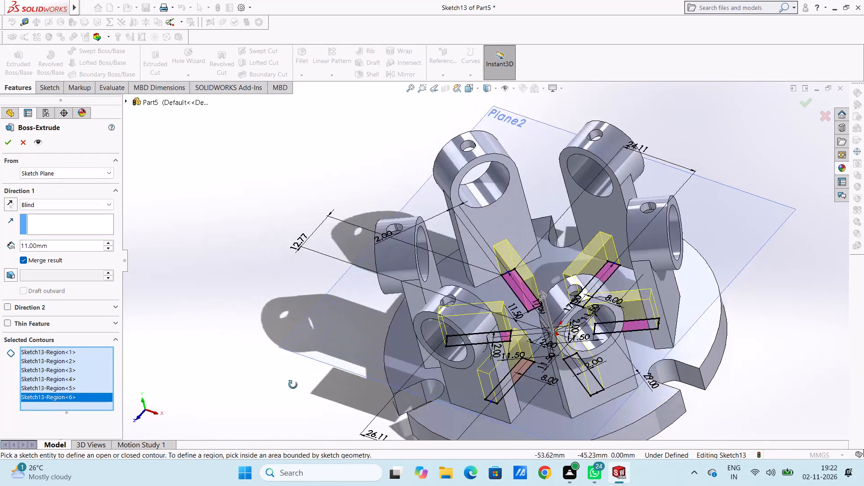
pyautogui.moveTo(293, 385); pyautogui.dragTo(298, 392, button='middle')
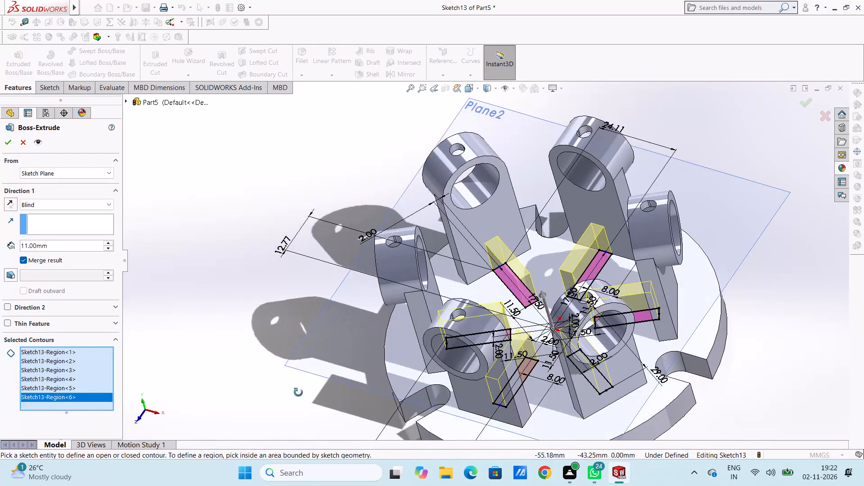
pyautogui.moveTo(298, 392); pyautogui.dragTo(281, 394, button='middle')
pyautogui.moveTo(249, 275); pyautogui.dragTo(226, 254, button='middle')
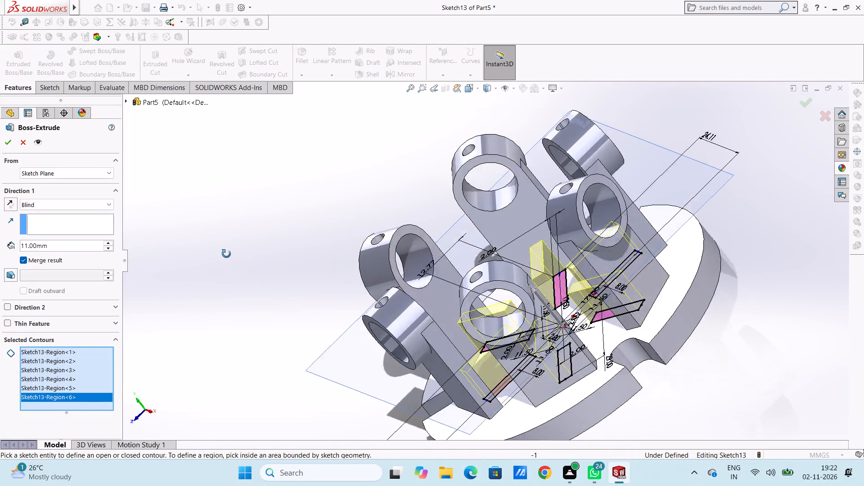
pyautogui.moveTo(226, 254); pyautogui.dragTo(246, 297, button='middle')
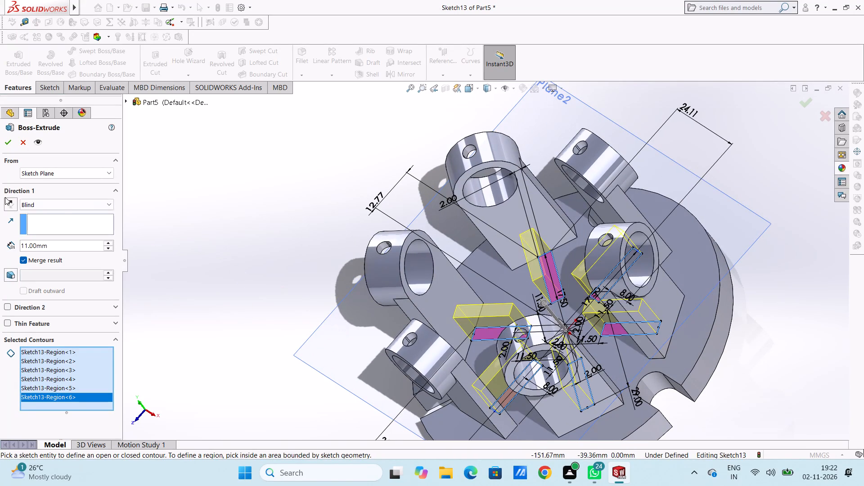
# Extrude the six rib contours Up To Surface, using Plane2 as the end surface.
pyautogui.click(62, 207)
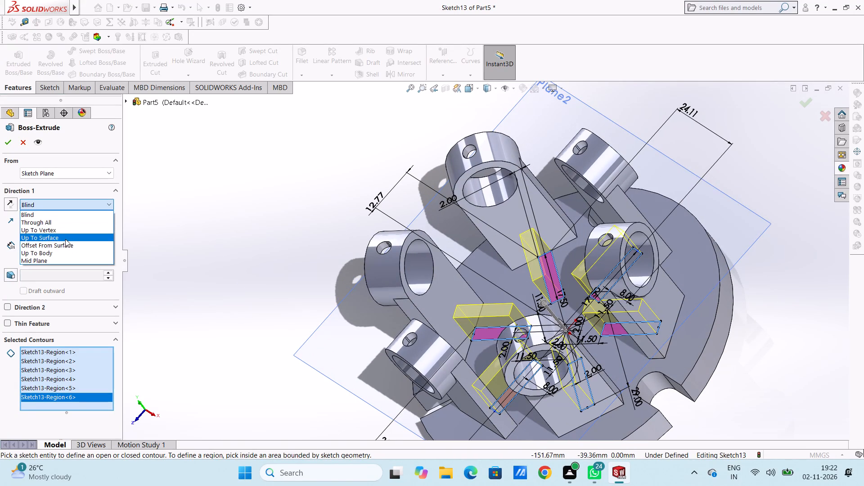
pyautogui.click(65, 239)
pyautogui.moveTo(243, 251); pyautogui.dragTo(234, 226, button='middle')
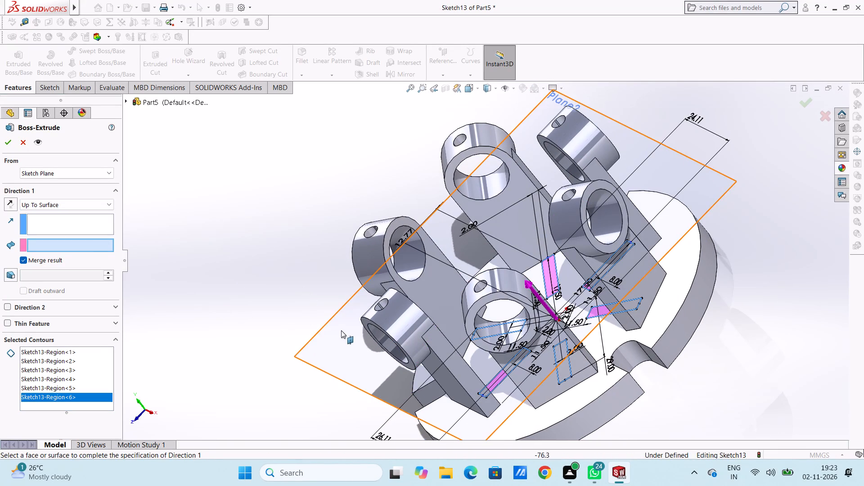
pyautogui.click(346, 335)
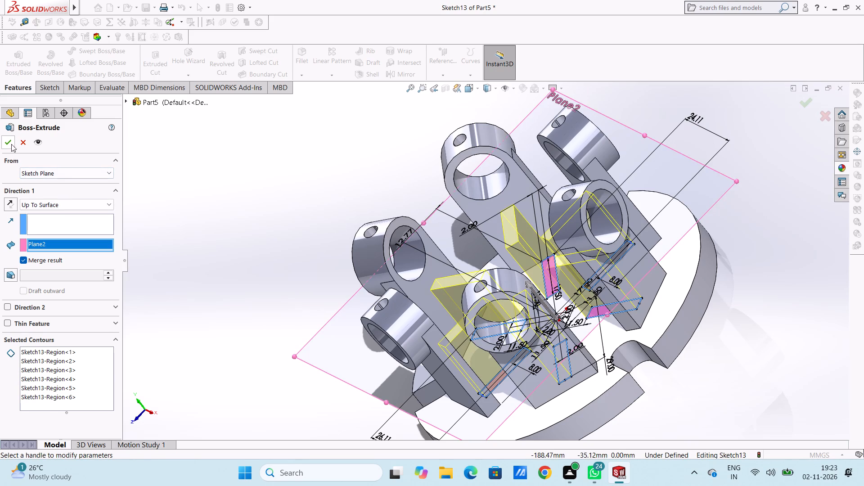
pyautogui.click(11, 144)
pyautogui.click(204, 193)
# Hide the reference plane Plane2 in the model.
pyautogui.moveTo(220, 210); pyautogui.dragTo(265, 205, button='middle')
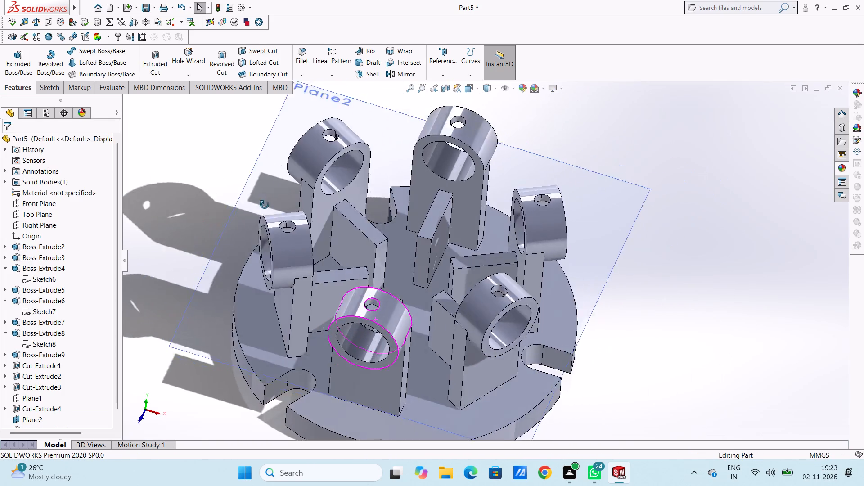
pyautogui.moveTo(265, 205); pyautogui.dragTo(231, 184, button='middle')
pyautogui.scroll(-4, 113, 317)
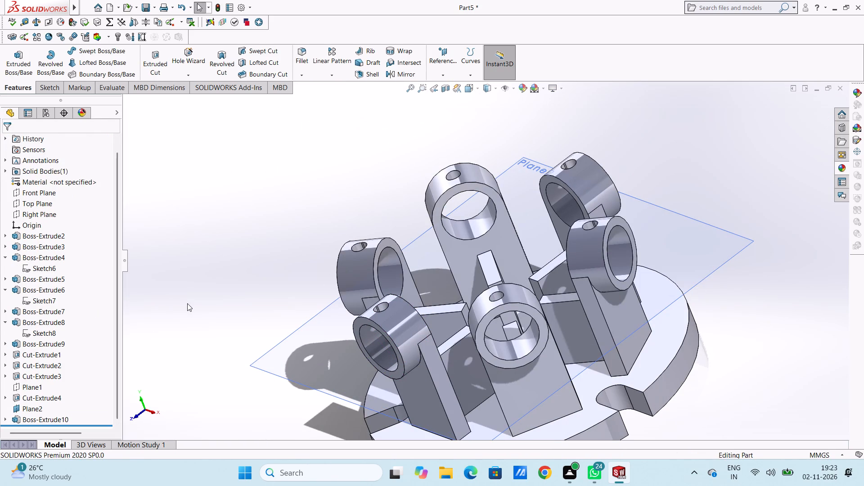
pyautogui.click(31, 409)
pyautogui.click(50, 396)
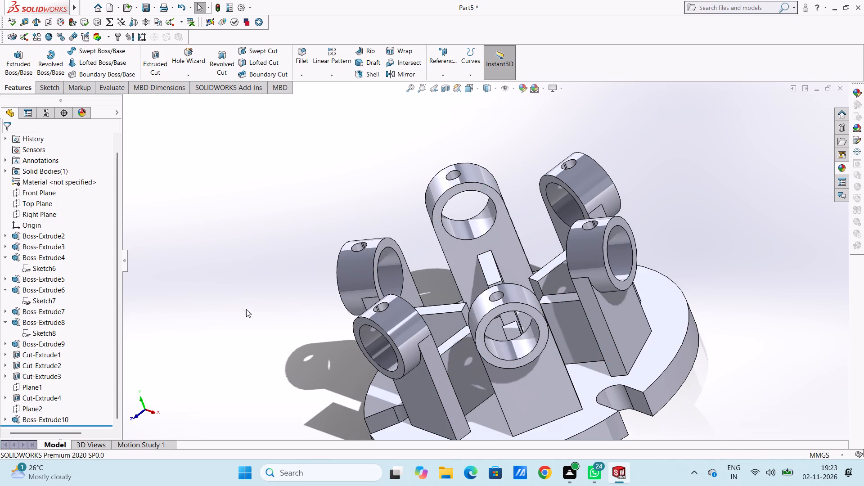
# Examine the six extruded ribs from above and from the side against the tabs and bosses.
pyautogui.moveTo(254, 314); pyautogui.dragTo(271, 328, button='middle')
pyautogui.moveTo(241, 284); pyautogui.dragTo(245, 354, button='middle')
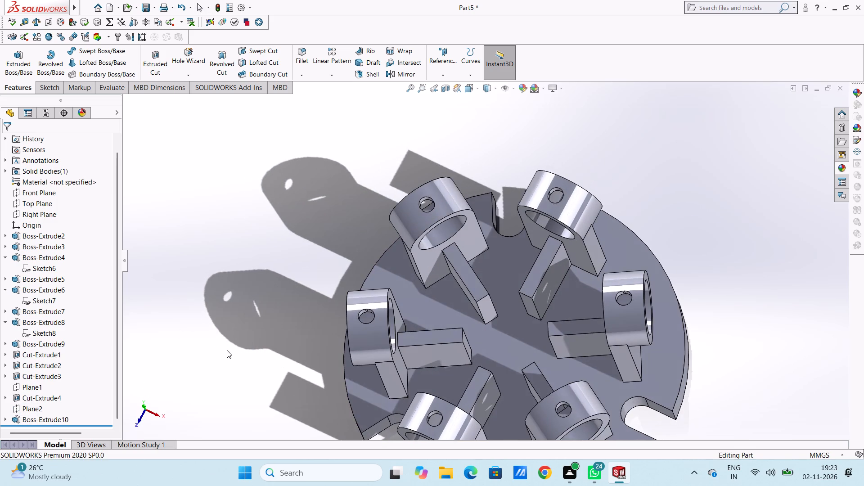
pyautogui.moveTo(227, 345); pyautogui.dragTo(222, 360, button='middle')
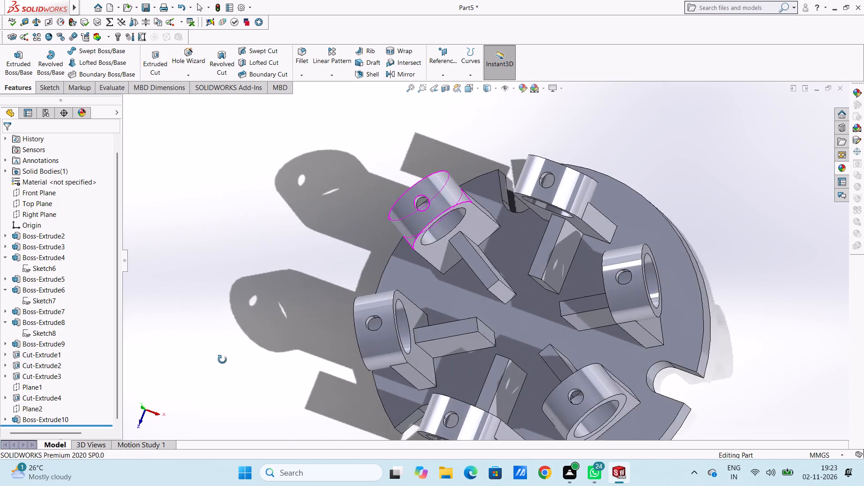
pyautogui.moveTo(222, 360); pyautogui.dragTo(239, 372, button='middle')
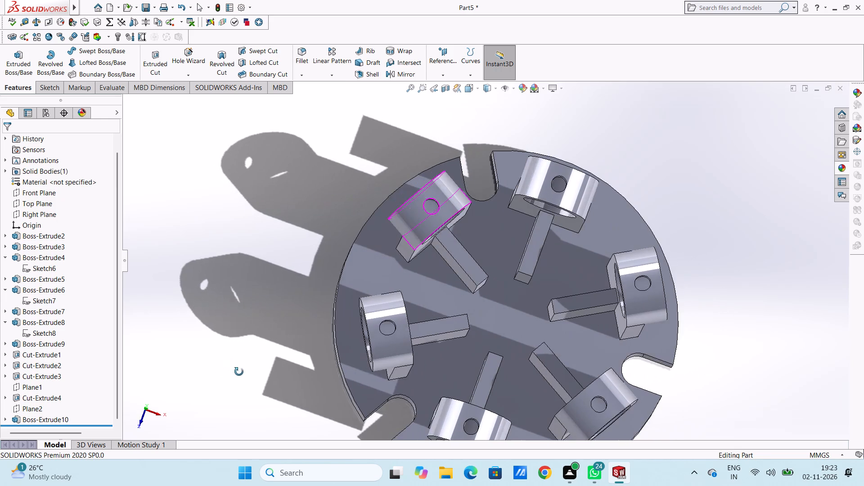
pyautogui.moveTo(239, 372); pyautogui.dragTo(238, 306, button='middle')
pyautogui.moveTo(281, 353); pyautogui.dragTo(262, 300, button='middle')
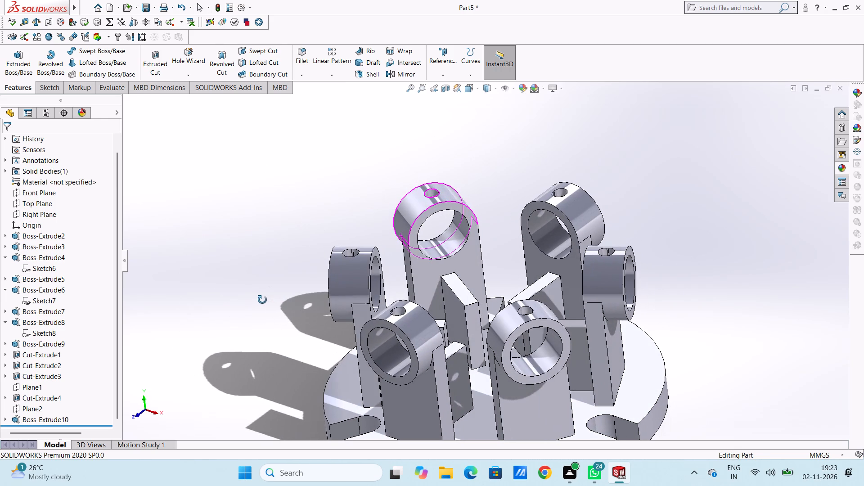
pyautogui.moveTo(262, 300); pyautogui.dragTo(290, 280, button='middle')
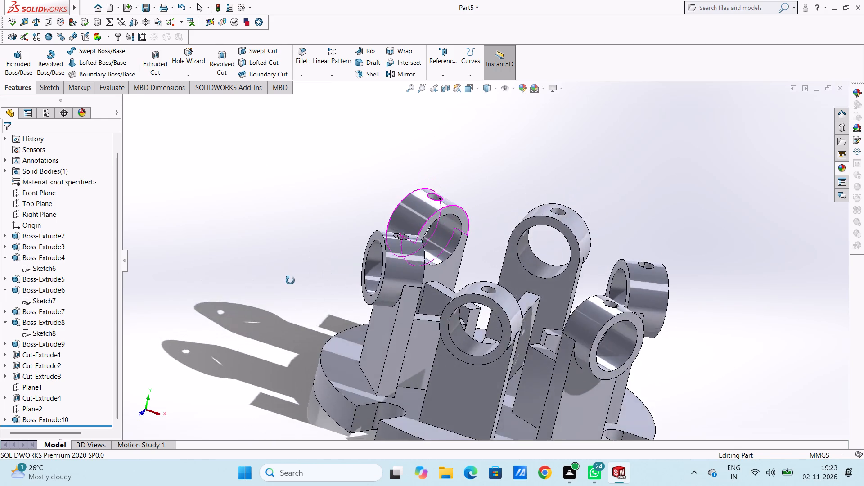
pyautogui.moveTo(290, 280); pyautogui.dragTo(242, 248, button='middle')
pyautogui.middleClick(242, 248)
pyautogui.scroll(-1, 391, 292)
# On one rib's side face, sketch a triangle joining its upper outer, lower inner and upper inner corners.
pyautogui.moveTo(391, 292); pyautogui.dragTo(352, 361, button='middle')
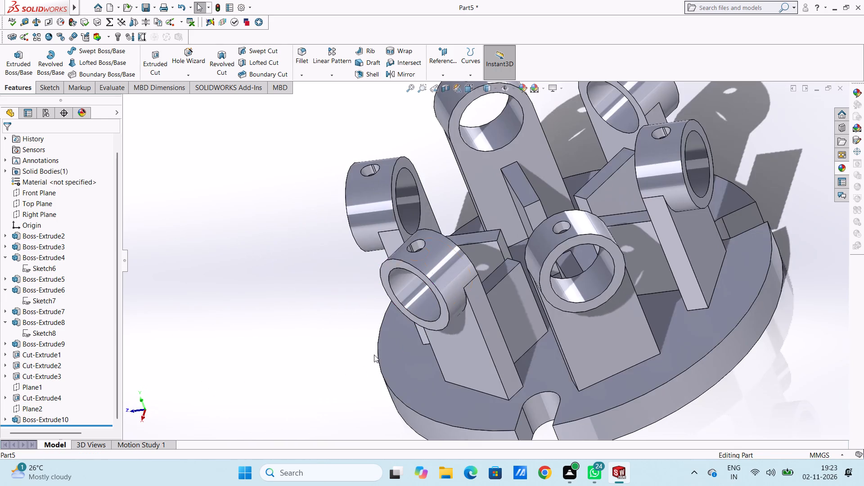
pyautogui.moveTo(468, 284); pyautogui.dragTo(490, 337, button='middle')
pyautogui.moveTo(430, 205); pyautogui.dragTo(420, 207, button='middle')
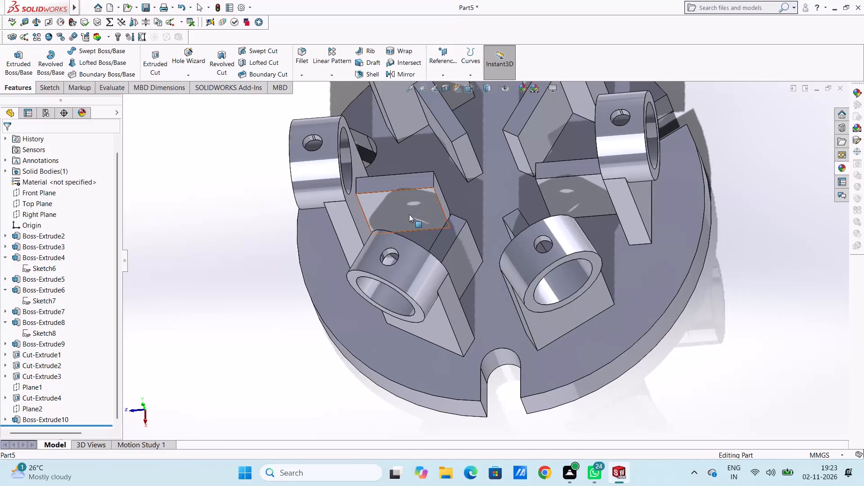
pyautogui.click(402, 212)
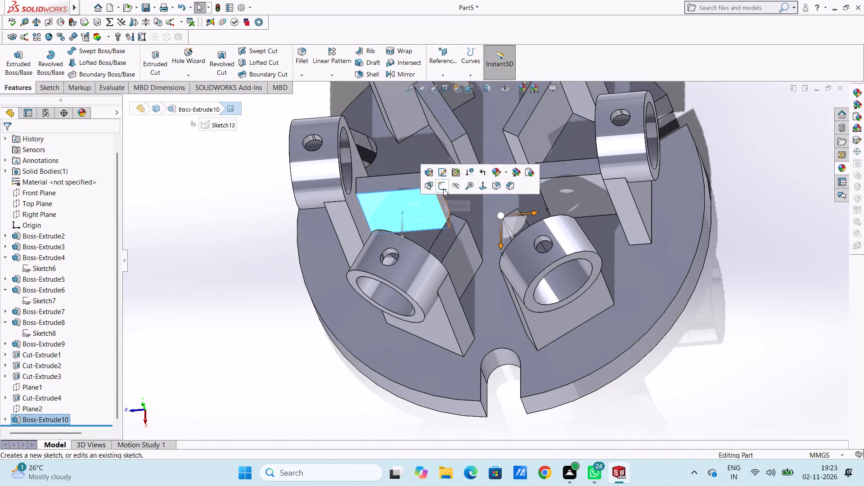
pyautogui.click(443, 188)
pyautogui.click(257, 250)
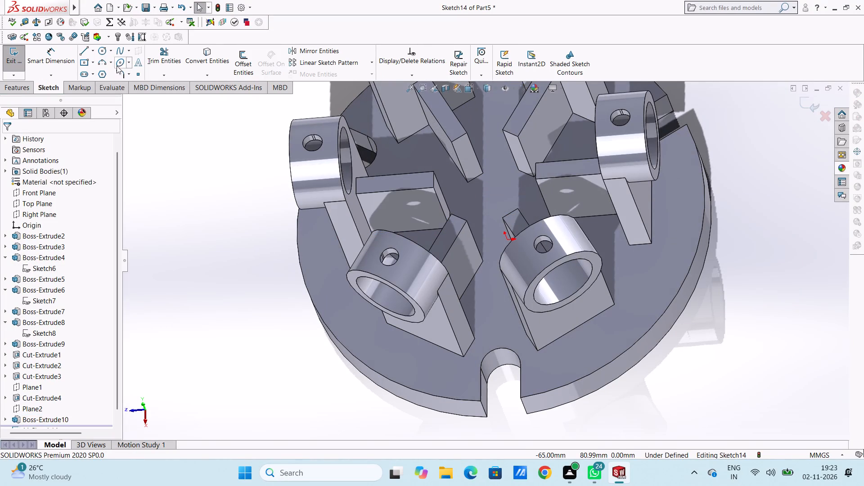
pyautogui.click(87, 54)
pyautogui.scroll(-3, 418, 191)
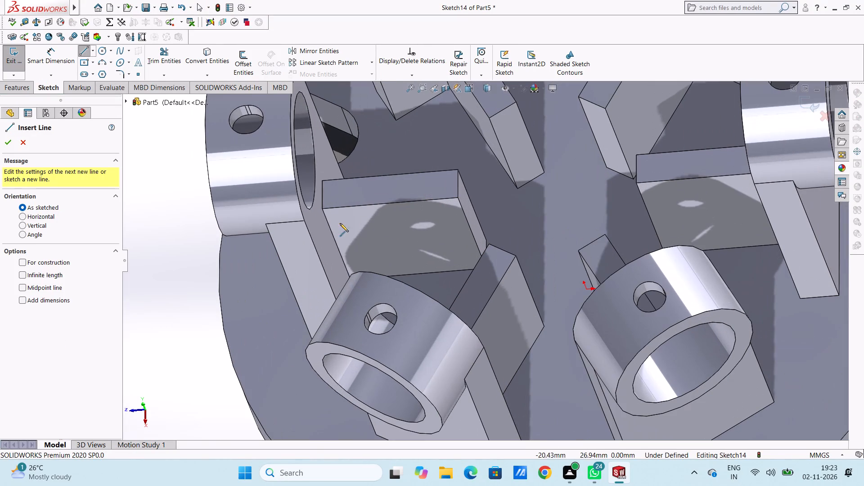
pyautogui.click(323, 207)
pyautogui.moveTo(439, 246); pyautogui.dragTo(453, 257, button='middle')
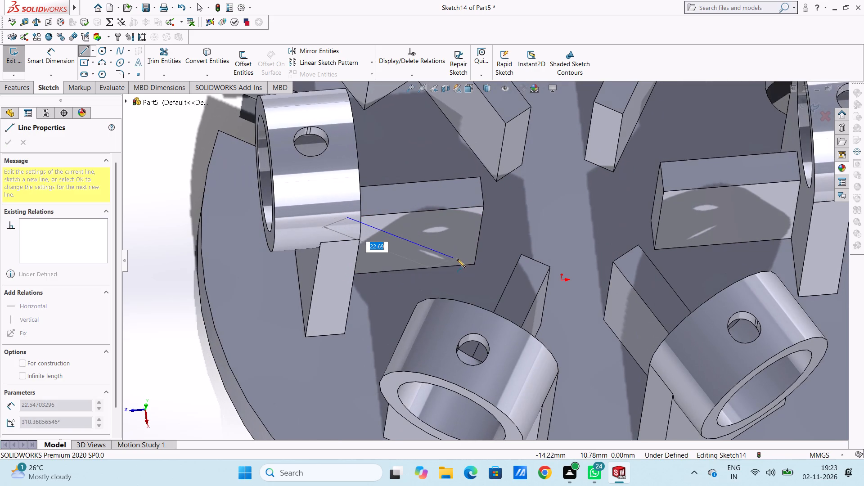
pyautogui.click(475, 263)
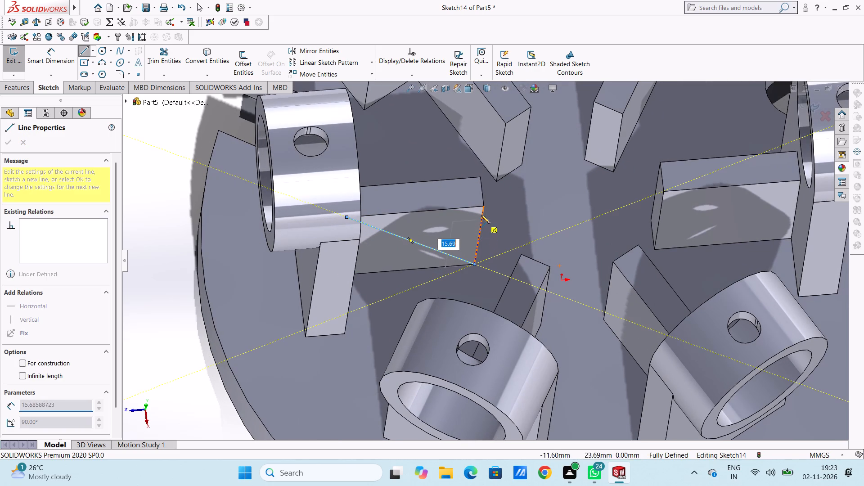
pyautogui.click(484, 205)
pyautogui.moveTo(458, 212); pyautogui.dragTo(445, 213, button='middle')
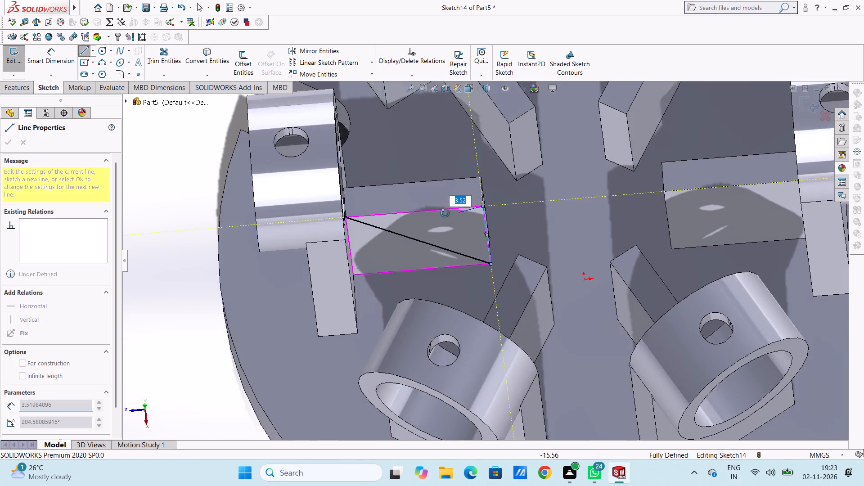
pyautogui.moveTo(445, 213); pyautogui.dragTo(437, 213, button='middle')
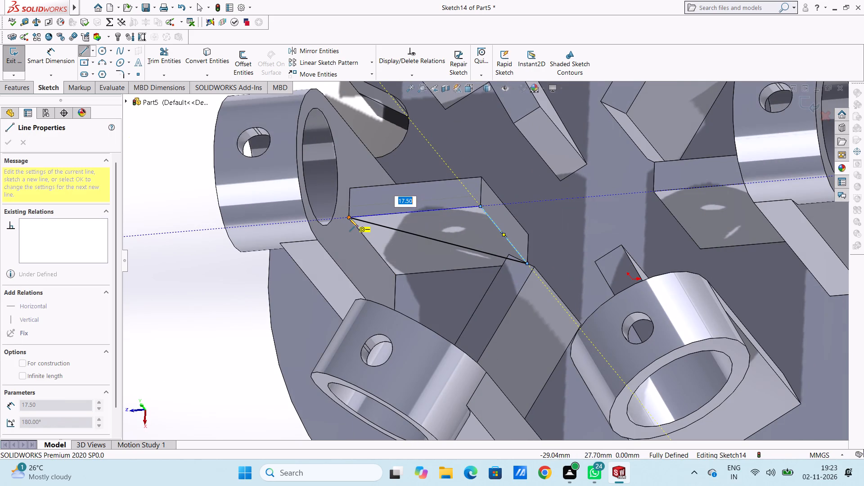
pyautogui.click(349, 218)
pyautogui.rightClick(427, 138)
pyautogui.click(432, 141)
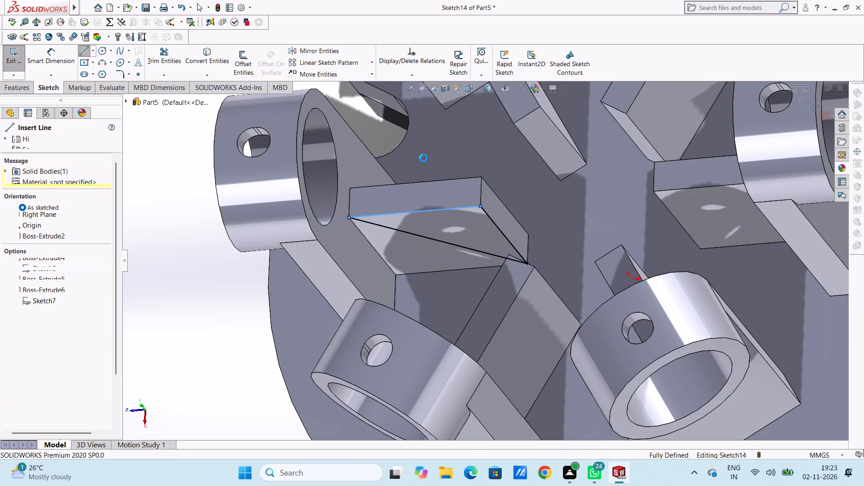
pyautogui.click(218, 272)
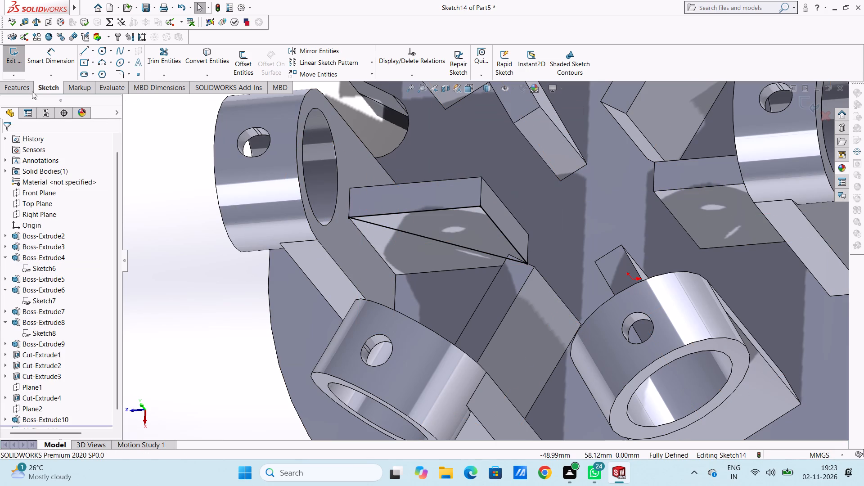
# Extrude-cut the triangular sketch 11 mm blind through the rib to slope its top edge.
pyautogui.click(27, 90)
pyautogui.click(160, 55)
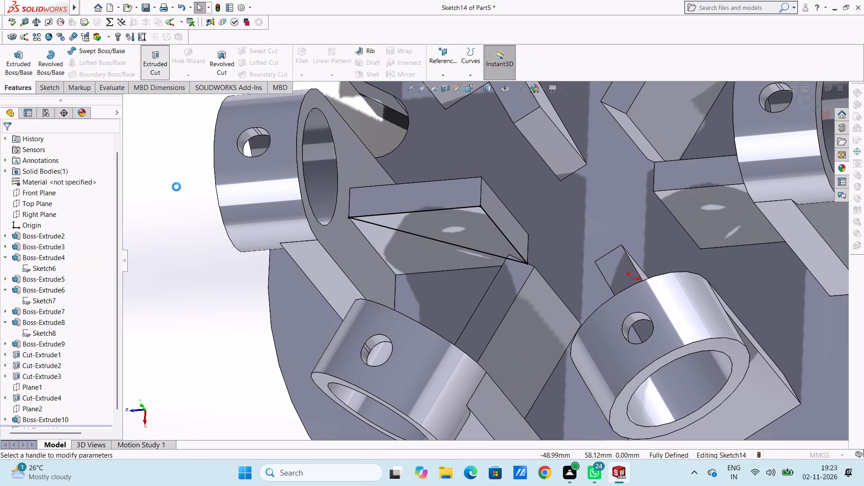
pyautogui.moveTo(180, 207); pyautogui.dragTo(194, 244, button='middle')
pyautogui.scroll(3, 193, 243)
pyautogui.moveTo(194, 270); pyautogui.dragTo(184, 254, button='middle')
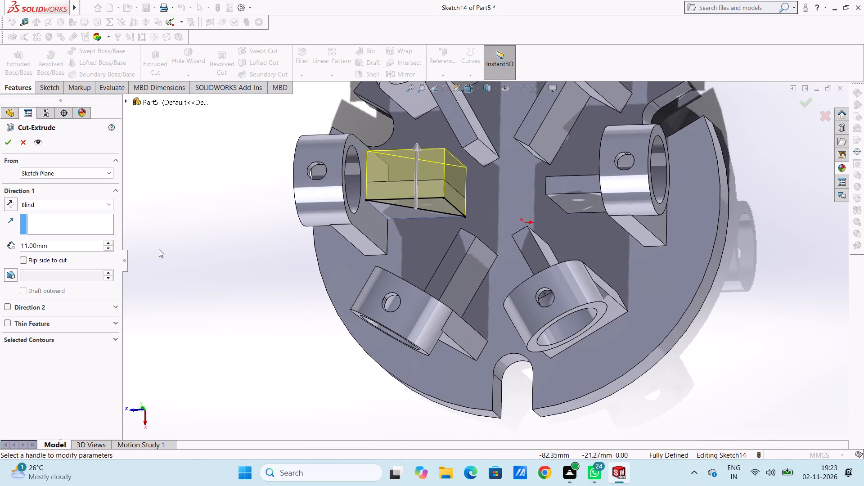
pyautogui.click(13, 142)
pyautogui.click(172, 228)
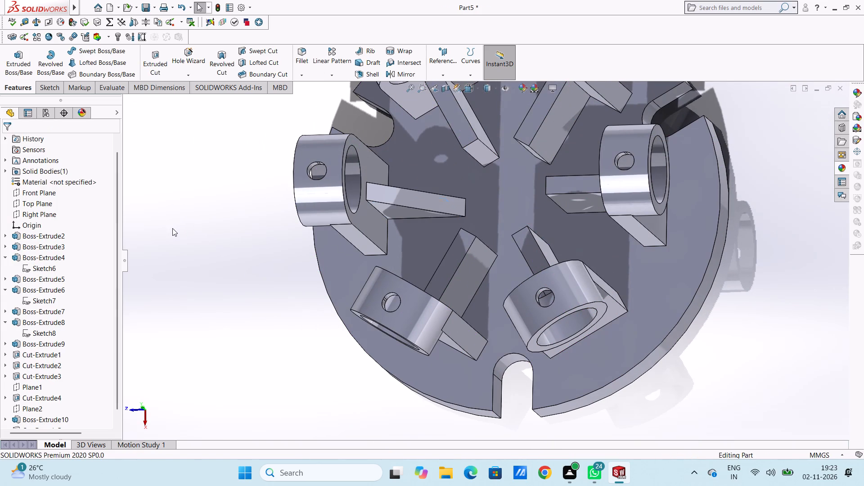
# Examine the sloped rib from several angles and compare it with the remaining uncut ribs.
pyautogui.moveTo(193, 275); pyautogui.dragTo(205, 217, button='middle')
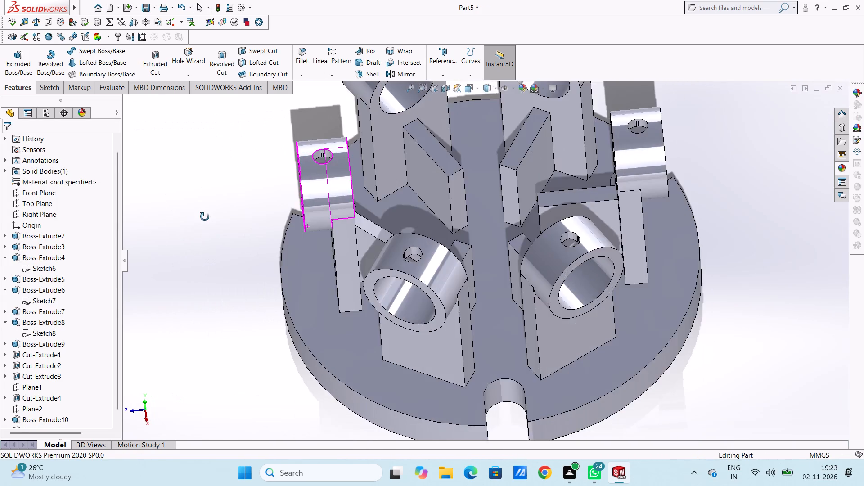
pyautogui.moveTo(205, 217); pyautogui.dragTo(205, 199, button='middle')
pyautogui.scroll(3, 236, 221)
pyautogui.moveTo(230, 248); pyautogui.dragTo(246, 223, button='middle')
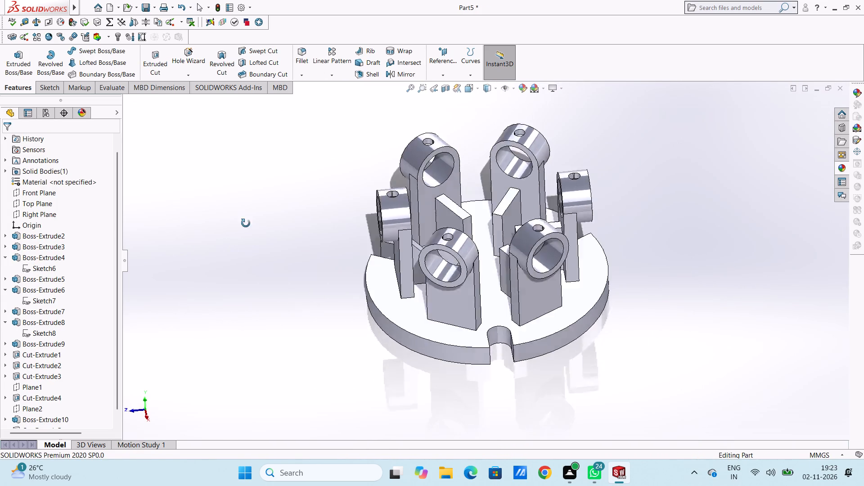
pyautogui.moveTo(246, 223); pyautogui.dragTo(239, 263, button='middle')
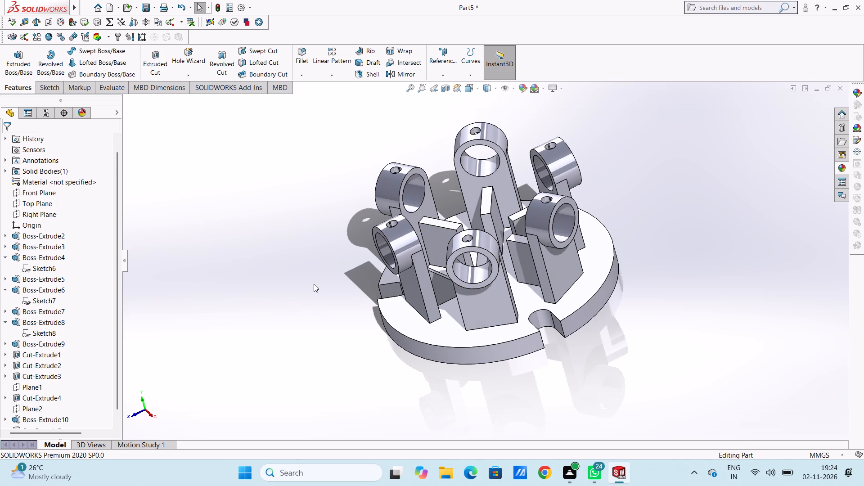
pyautogui.moveTo(315, 318); pyautogui.dragTo(336, 380, button='middle')
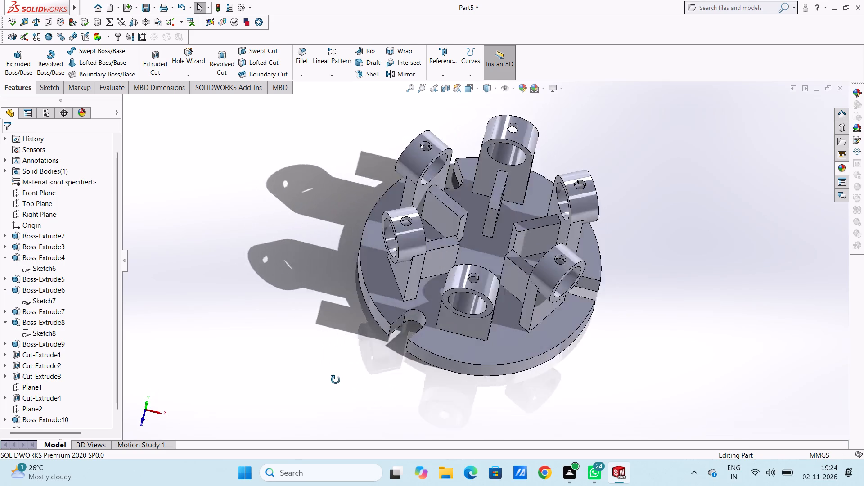
pyautogui.moveTo(336, 380); pyautogui.dragTo(328, 357, button='middle')
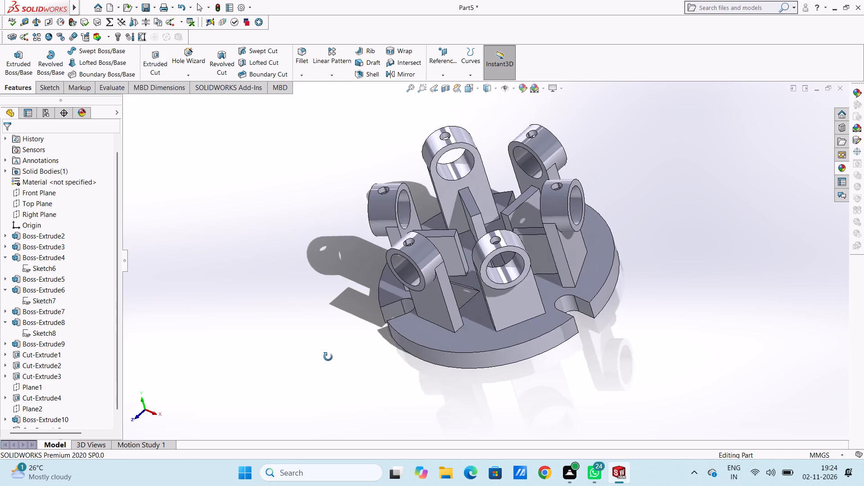
pyautogui.moveTo(328, 357); pyautogui.dragTo(332, 363, button='middle')
# On the second rib's side face, sketch a triangle joining its upper outer, lower inner and upper inner corners.
pyautogui.scroll(-4, 417, 271)
pyautogui.moveTo(490, 230); pyautogui.dragTo(499, 262, button='middle')
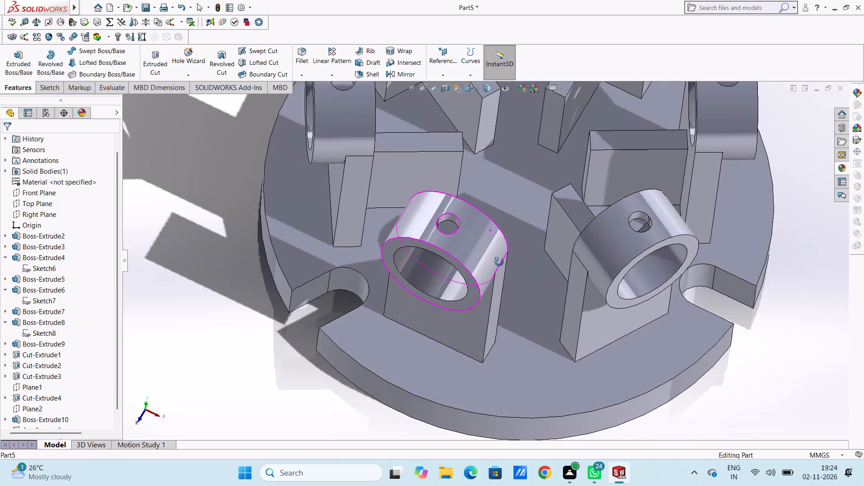
pyautogui.moveTo(499, 262); pyautogui.dragTo(495, 271, button='middle')
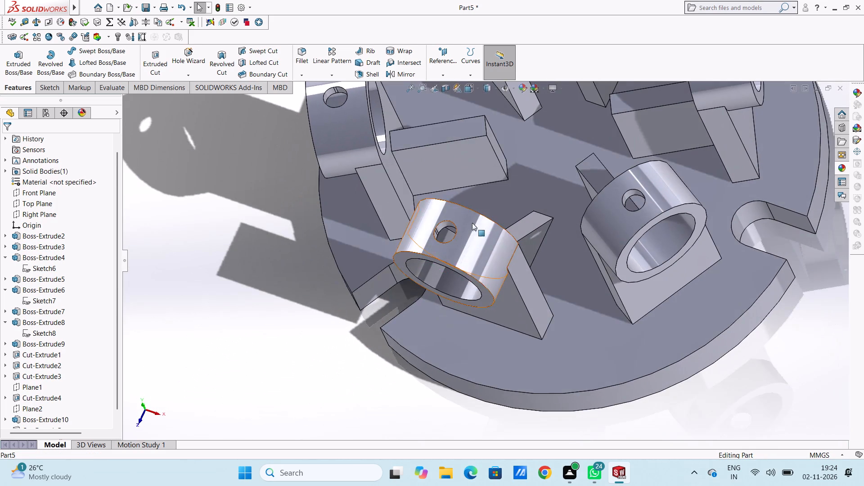
pyautogui.scroll(-5, 454, 184)
pyautogui.click(459, 167)
pyautogui.click(499, 141)
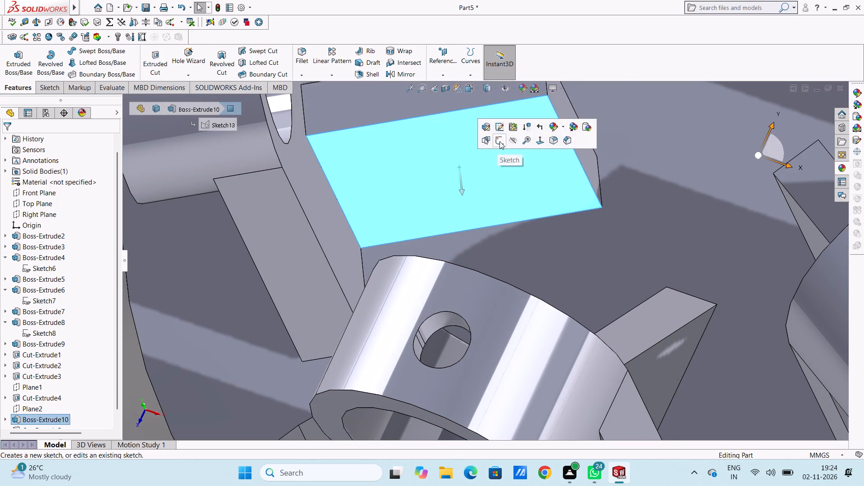
pyautogui.click(549, 256)
pyautogui.scroll(4, 456, 264)
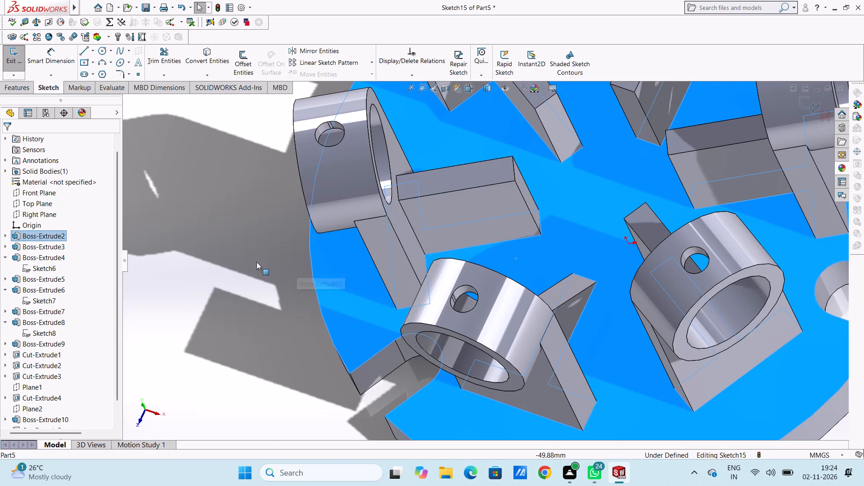
pyautogui.click(228, 263)
pyautogui.click(79, 53)
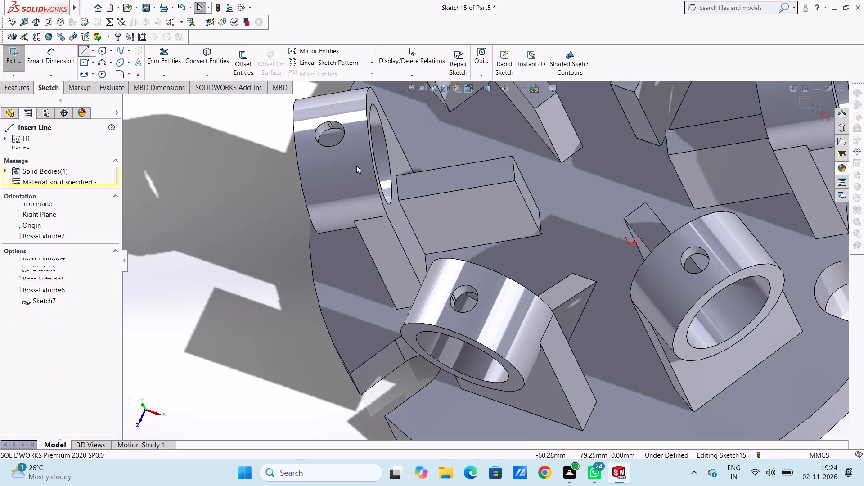
pyautogui.click(397, 200)
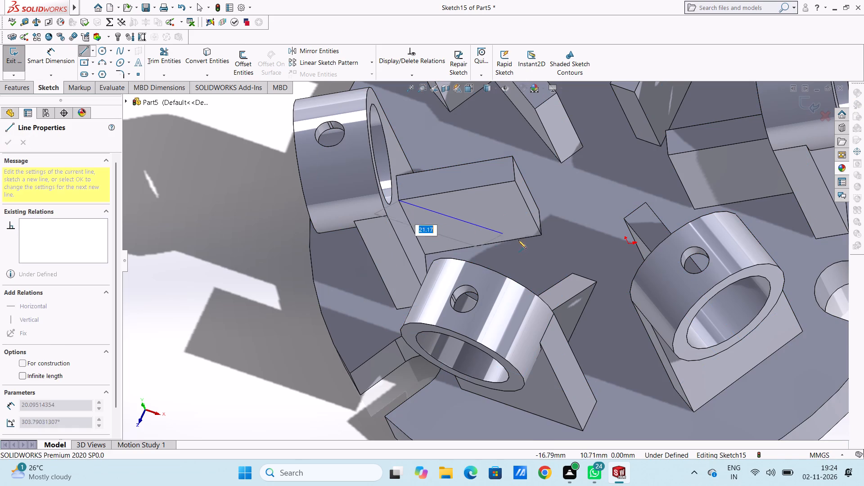
pyautogui.click(541, 235)
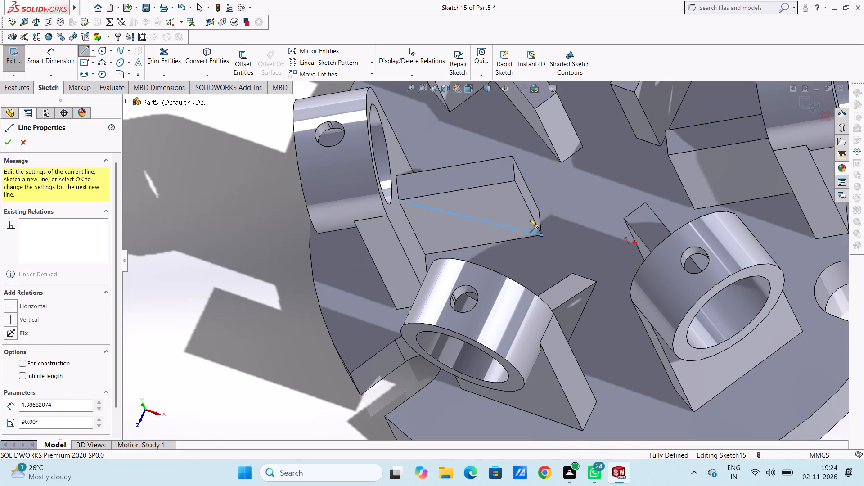
pyautogui.click(515, 181)
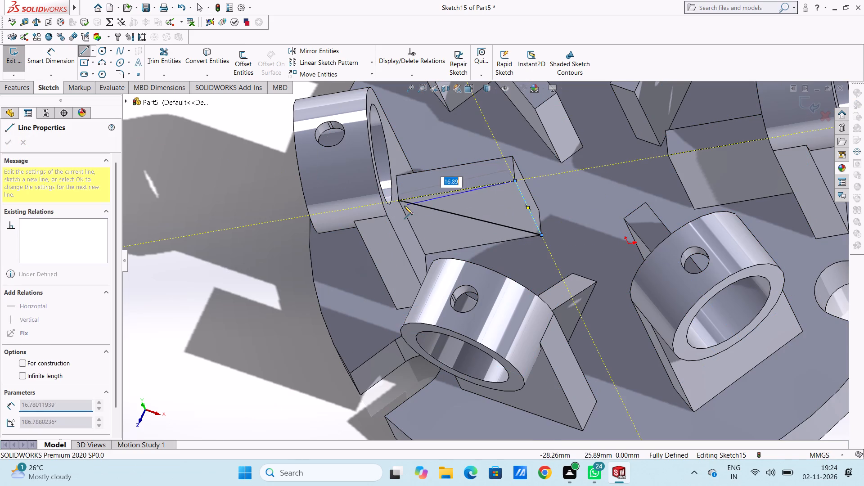
pyautogui.click(400, 201)
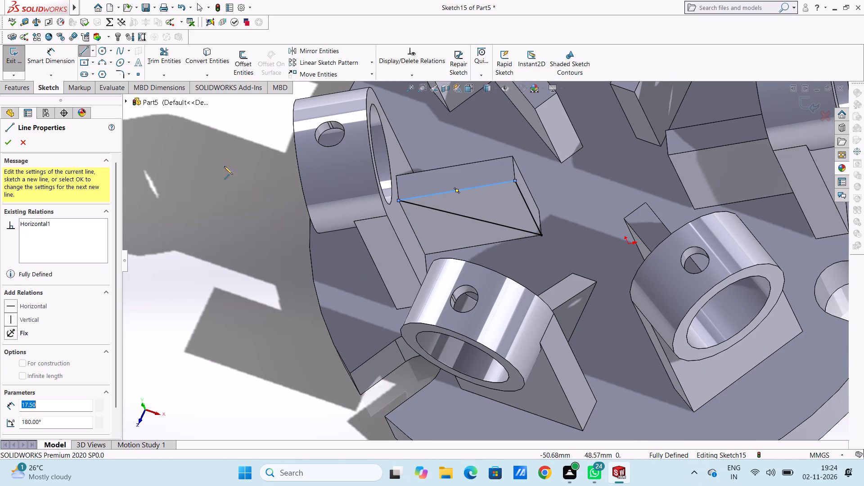
pyautogui.rightClick(220, 162)
pyautogui.click(224, 172)
pyautogui.click(215, 198)
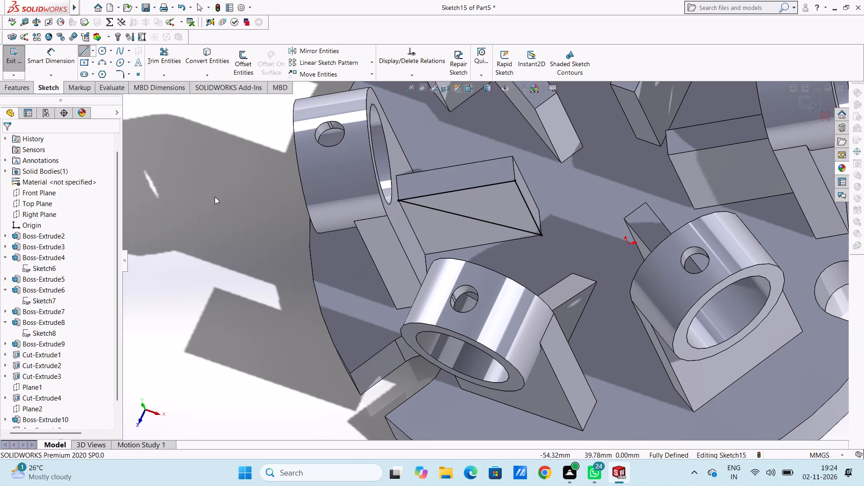
# Extrude-cut the triangular sketch 11 mm blind through the second rib to slope its top edge.
pyautogui.click(14, 89)
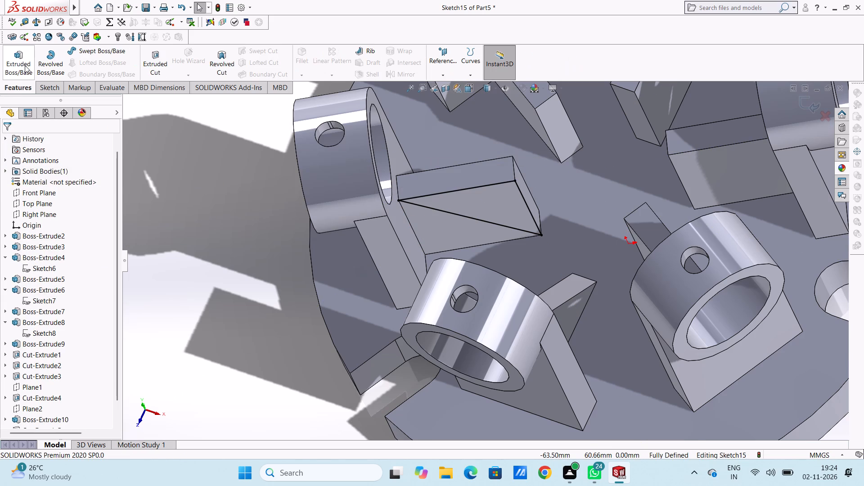
pyautogui.click(151, 64)
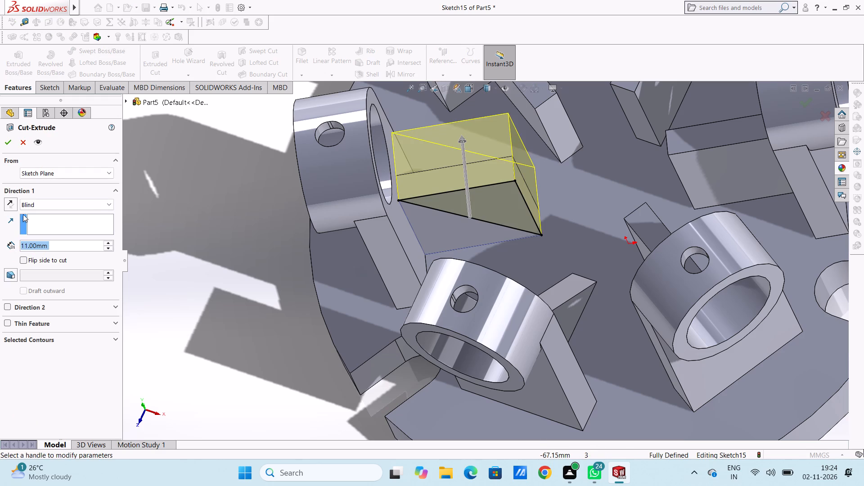
pyautogui.click(5, 141)
pyautogui.click(165, 225)
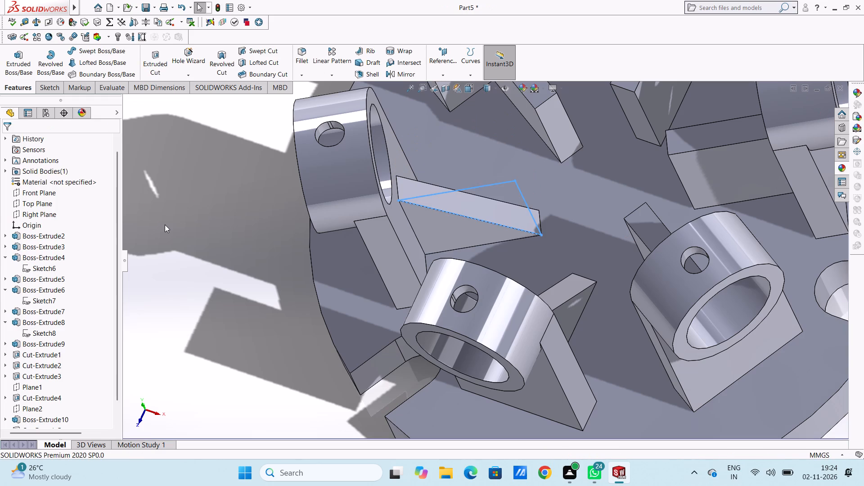
# On the third rib's side face, sketch a triangle joining its upper outer, lower inner and upper inner corners.
pyautogui.scroll(4, 186, 260)
pyautogui.moveTo(232, 283); pyautogui.dragTo(233, 223, button='middle')
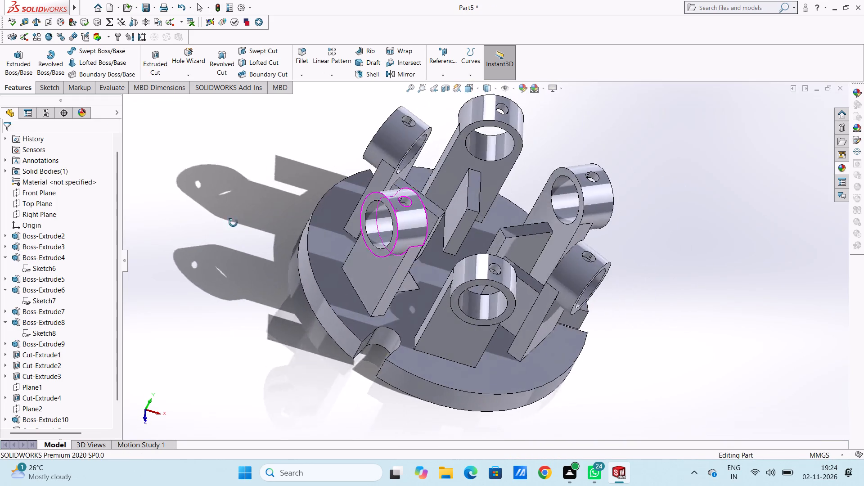
pyautogui.moveTo(233, 223); pyautogui.dragTo(271, 229, button='middle')
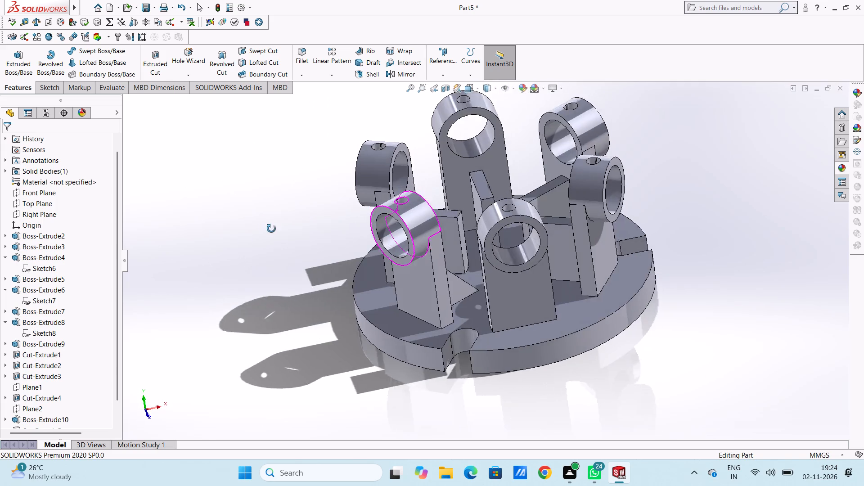
pyautogui.moveTo(271, 229); pyautogui.dragTo(271, 232, button='middle')
pyautogui.scroll(-5, 351, 182)
pyautogui.moveTo(390, 255); pyautogui.dragTo(408, 270, button='middle')
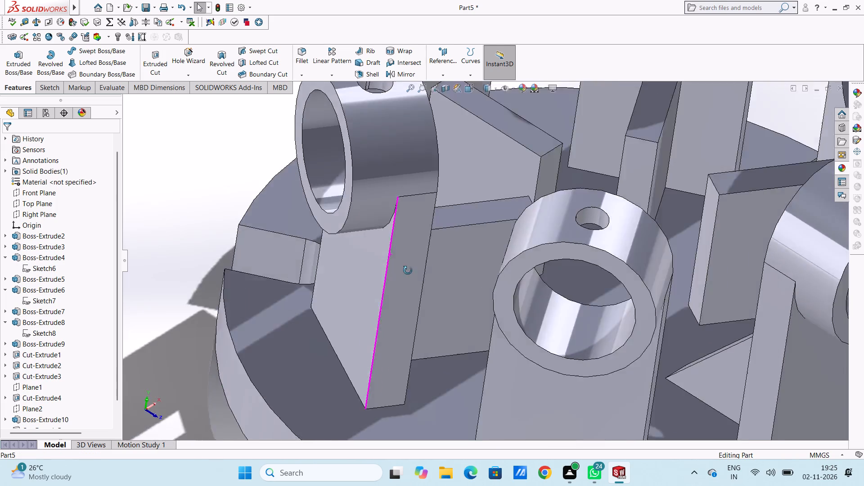
pyautogui.moveTo(408, 270); pyautogui.dragTo(400, 299, button='middle')
pyautogui.moveTo(527, 245); pyautogui.dragTo(524, 263, button='middle')
pyautogui.scroll(-4, 551, 182)
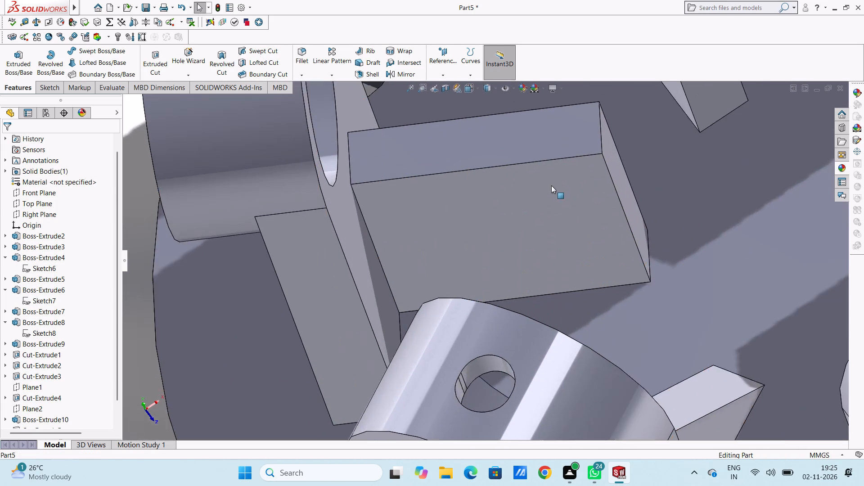
pyautogui.click(544, 202)
pyautogui.click(586, 179)
pyautogui.scroll(2, 540, 213)
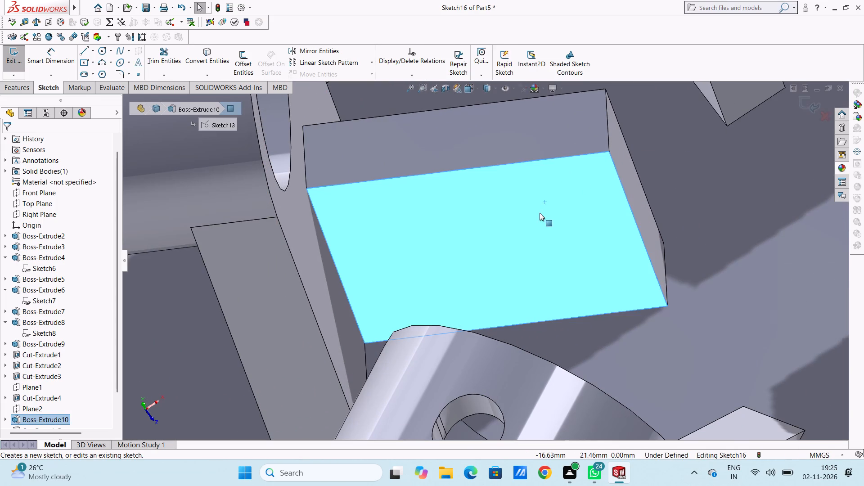
pyautogui.scroll(5, 540, 213)
pyautogui.click(233, 256)
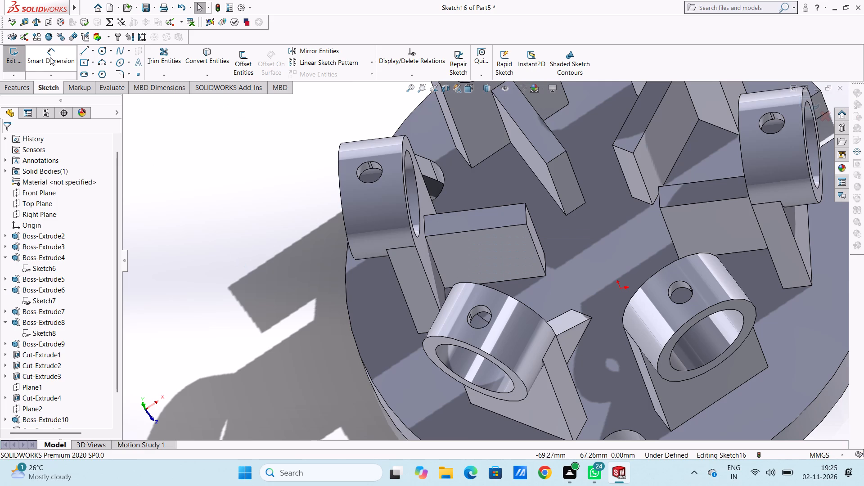
pyautogui.click(81, 53)
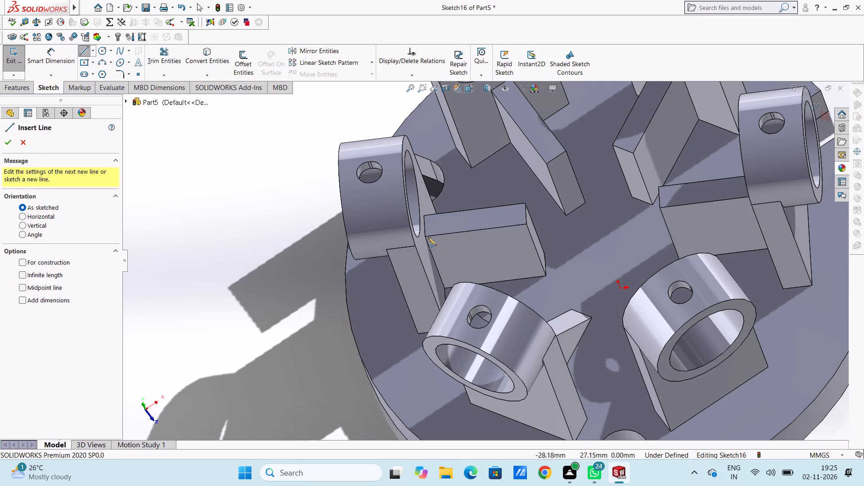
pyautogui.click(424, 236)
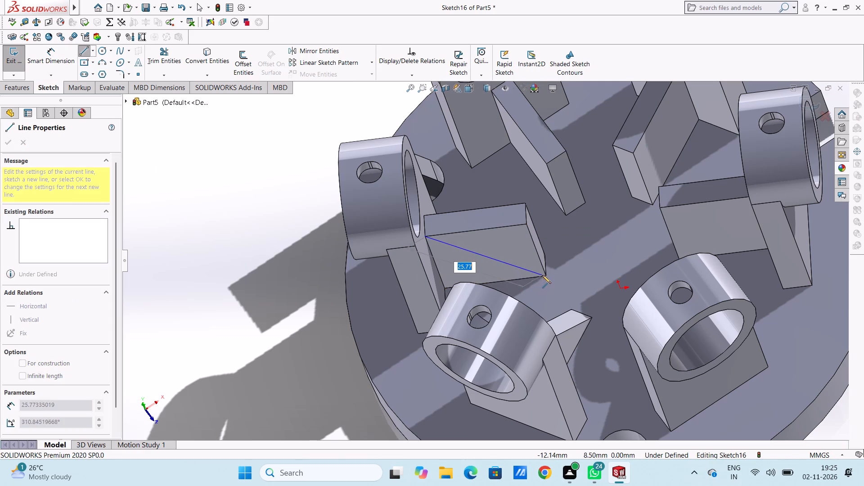
pyautogui.click(545, 276)
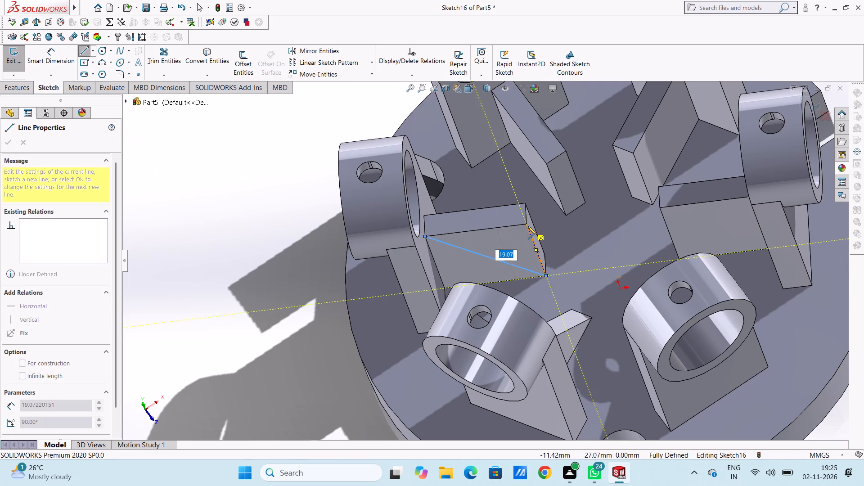
pyautogui.click(528, 224)
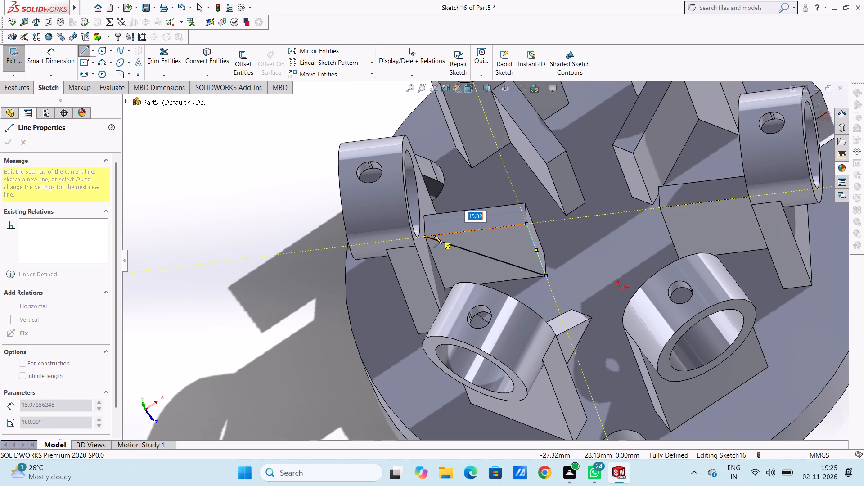
pyautogui.click(427, 237)
pyautogui.rightClick(451, 169)
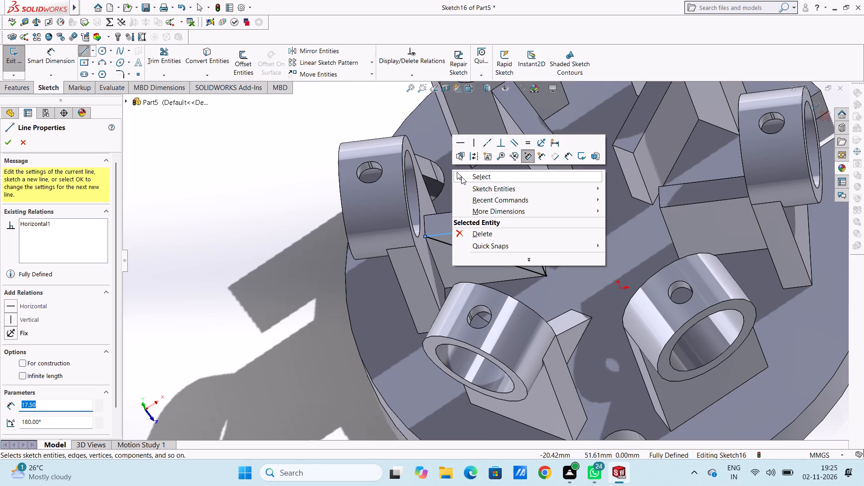
pyautogui.click(461, 176)
pyautogui.click(275, 245)
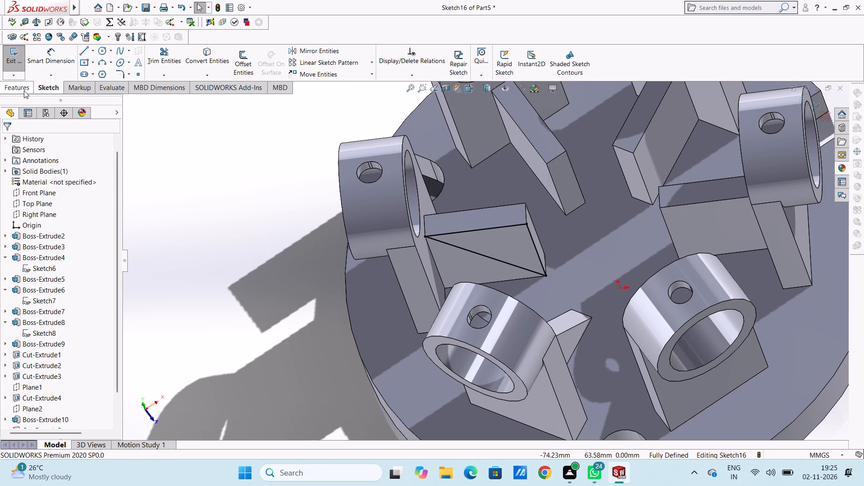
# Extrude-cut the triangular sketch 11 mm blind through the third rib to slope its top edge.
pyautogui.click(22, 90)
pyautogui.click(13, 68)
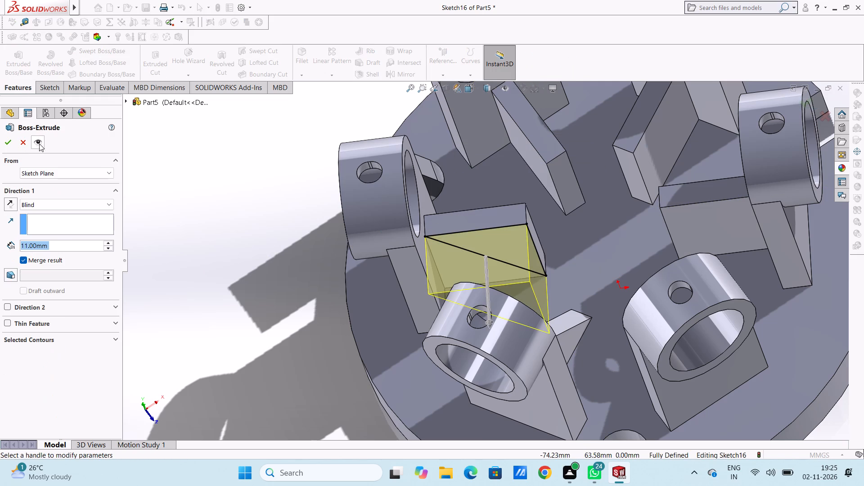
pyautogui.click(23, 144)
pyautogui.click(150, 60)
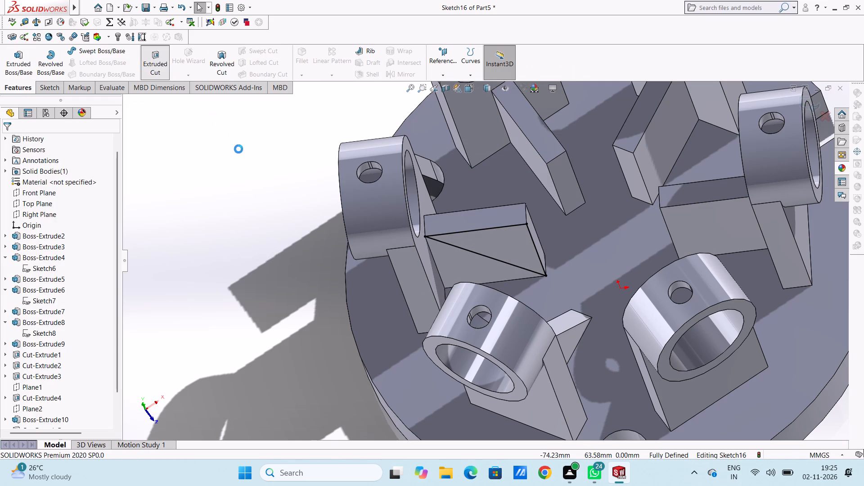
pyautogui.click(6, 144)
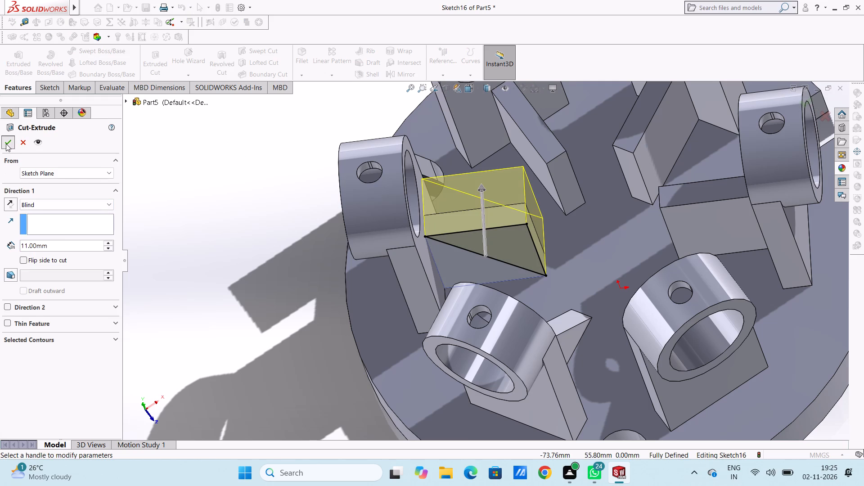
pyautogui.click(186, 220)
# On the fourth rib's side face, sketch a triangle joining its upper outer, lower inner and upper inner corners.
pyautogui.moveTo(229, 256); pyautogui.dragTo(219, 223, button='middle')
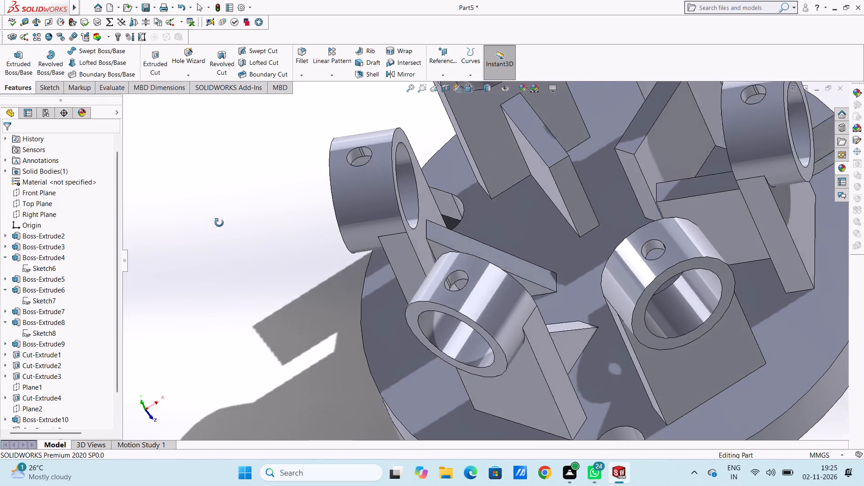
pyautogui.moveTo(219, 223); pyautogui.dragTo(248, 298, button='middle')
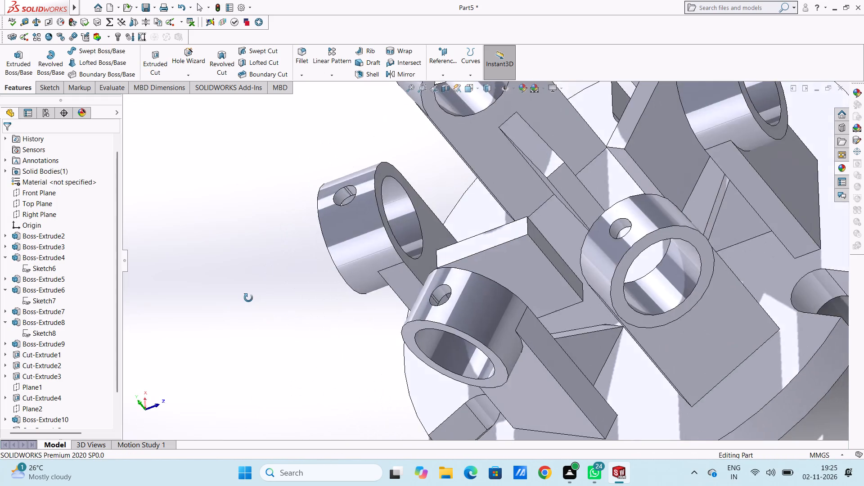
pyautogui.moveTo(248, 298); pyautogui.dragTo(258, 302, button='middle')
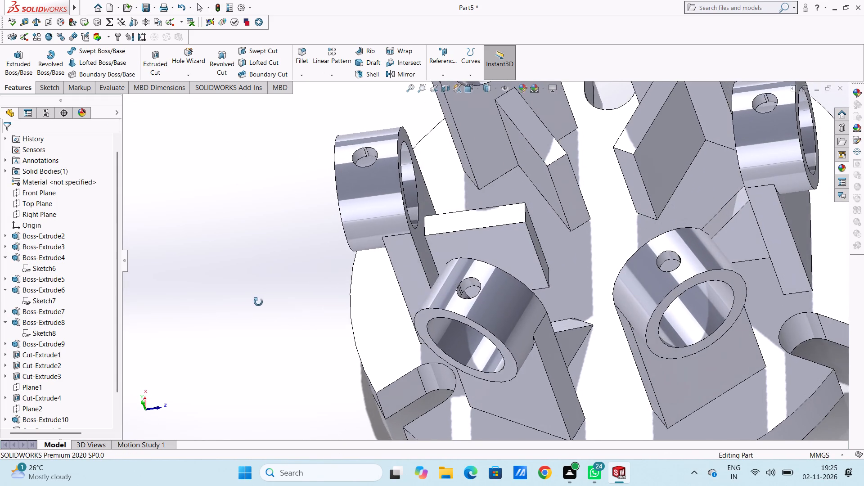
pyautogui.moveTo(258, 302); pyautogui.dragTo(259, 307, button='middle')
pyautogui.scroll(-4, 525, 267)
pyautogui.moveTo(474, 256); pyautogui.dragTo(474, 266, button='middle')
pyautogui.scroll(-1, 474, 265)
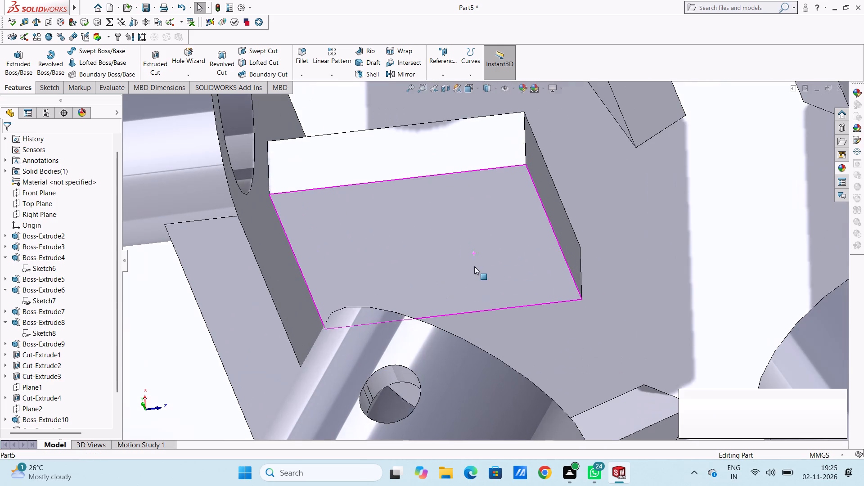
pyautogui.click(464, 239)
pyautogui.click(501, 216)
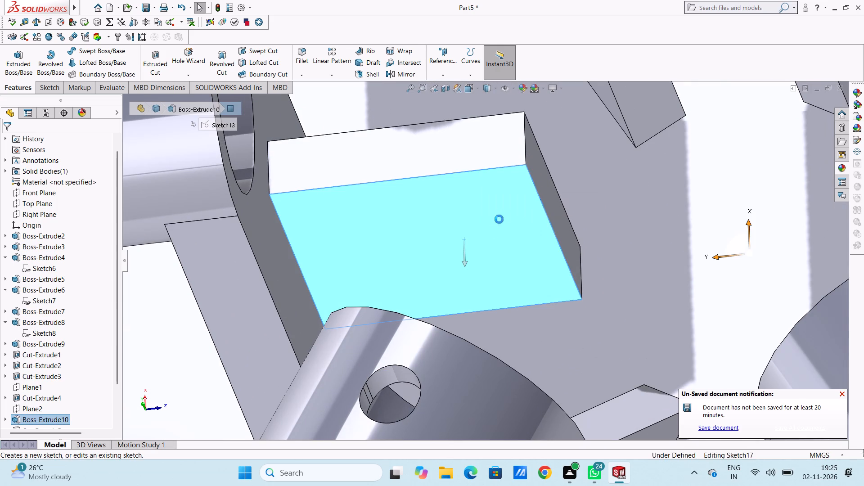
pyautogui.scroll(3, 210, 278)
pyautogui.click(202, 284)
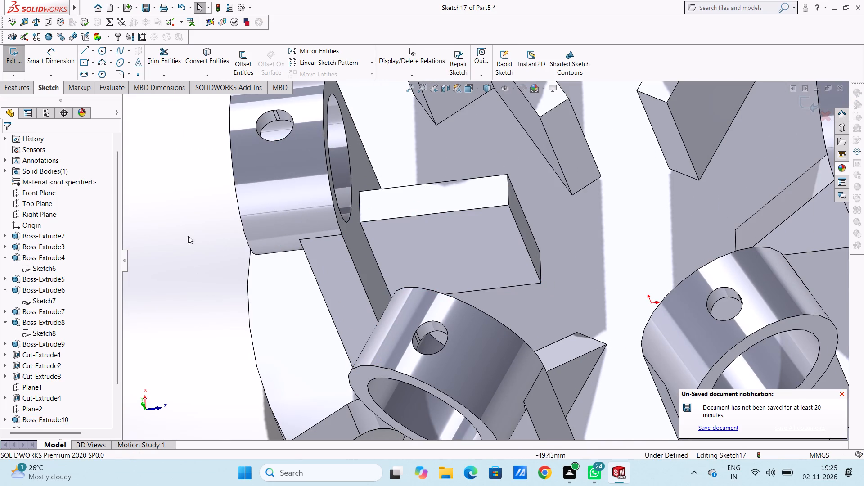
pyautogui.click(85, 50)
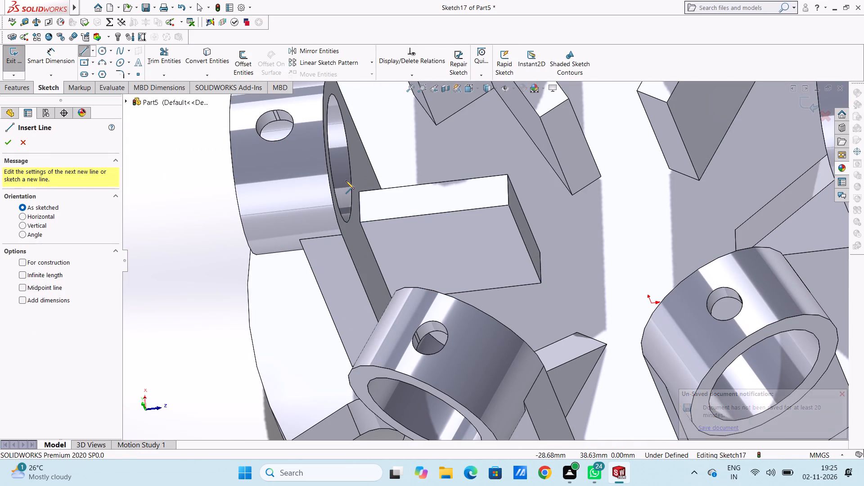
pyautogui.click(360, 221)
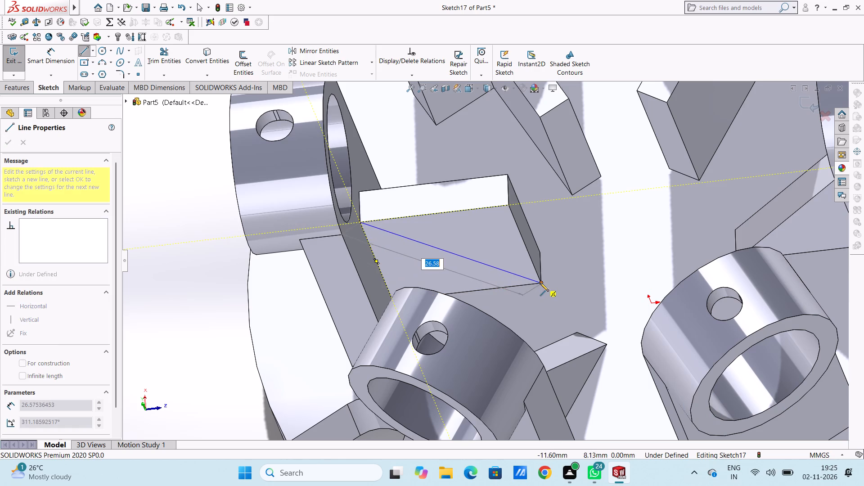
pyautogui.click(540, 282)
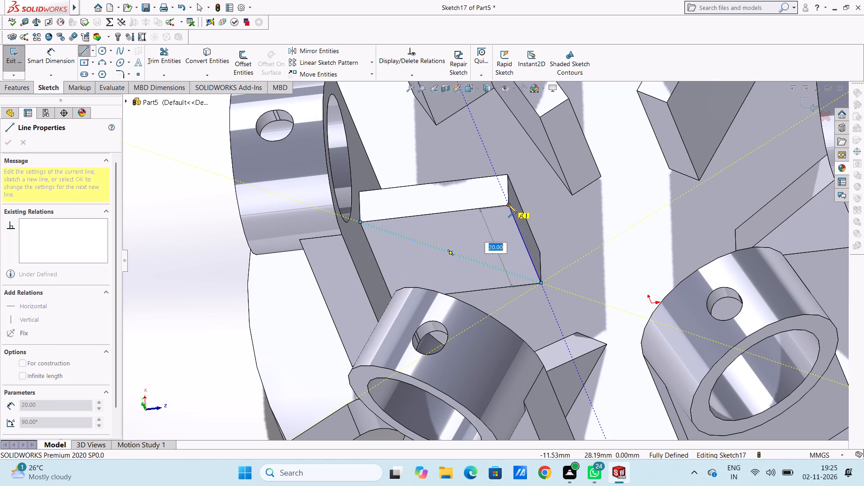
pyautogui.click(508, 204)
pyautogui.click(363, 223)
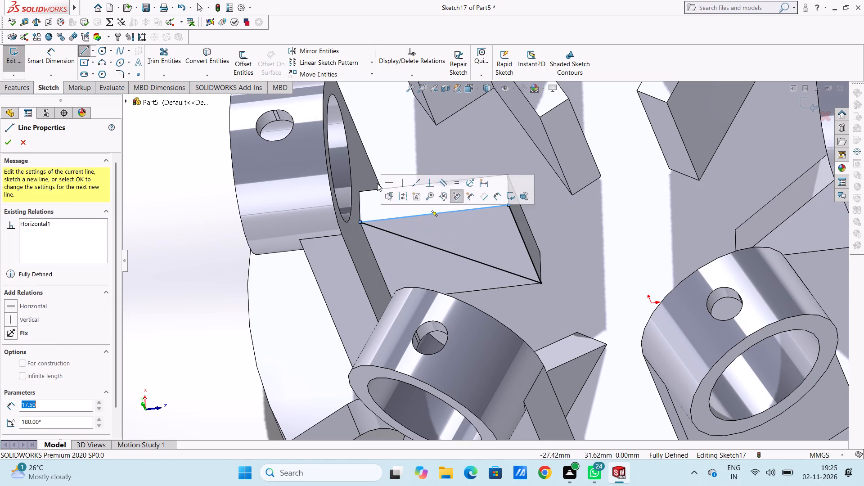
pyautogui.rightClick(407, 148)
pyautogui.click(416, 153)
pyautogui.click(209, 243)
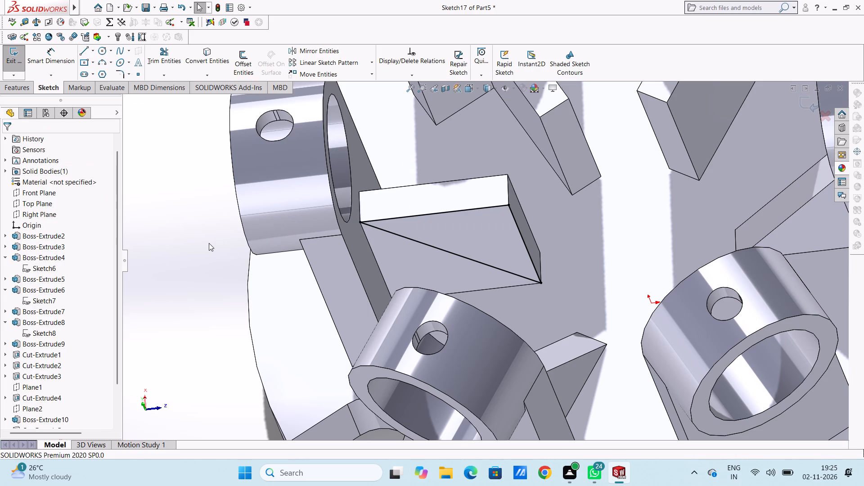
# Extrude-cut the triangular sketch 11 mm blind through the fourth rib to slope its top edge.
pyautogui.moveTo(208, 243); pyautogui.dragTo(199, 262, button='middle')
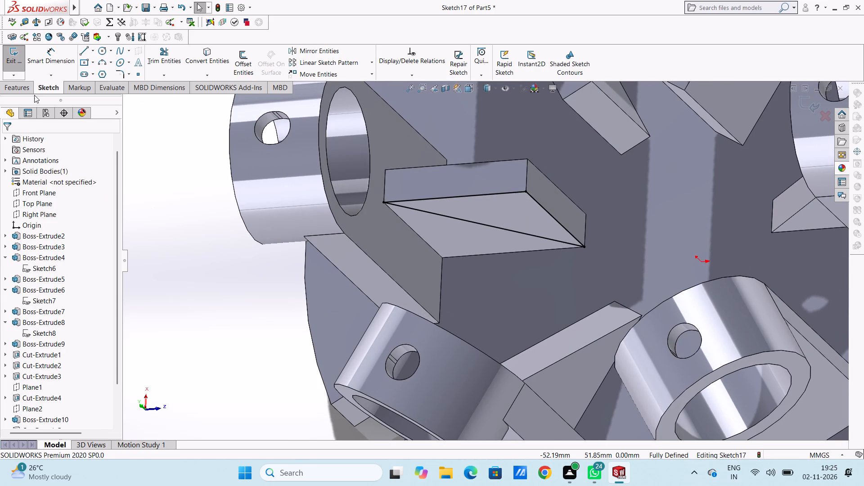
pyautogui.click(22, 92)
pyautogui.click(156, 58)
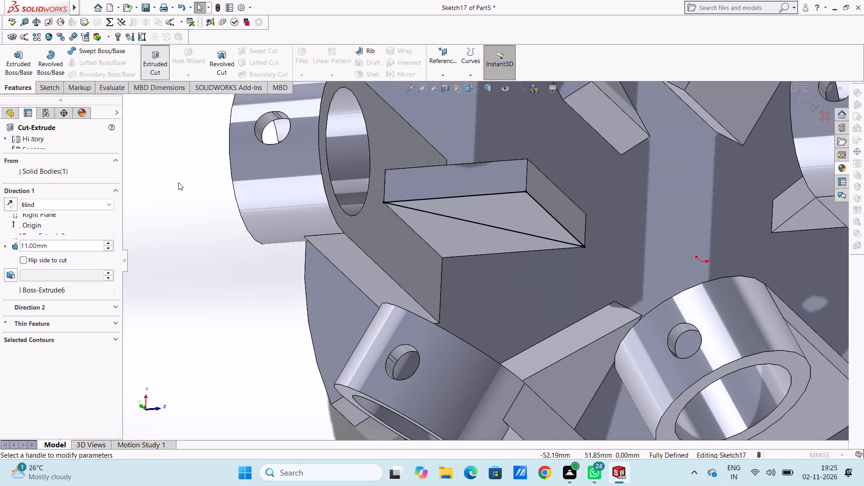
pyautogui.click(10, 143)
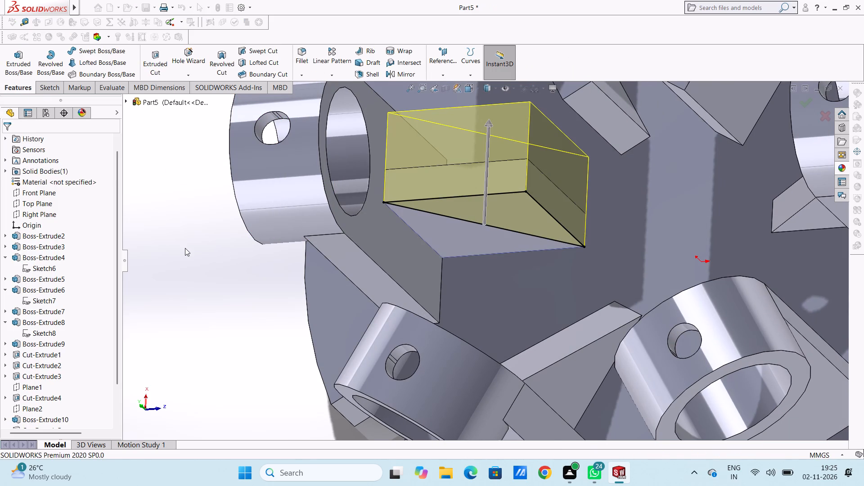
pyautogui.click(185, 248)
# On the fifth rib's side face, sketch a triangle joining its upper outer, lower inner and upper inner corners.
pyautogui.scroll(4, 193, 263)
pyautogui.moveTo(248, 302); pyautogui.dragTo(252, 294, button='middle')
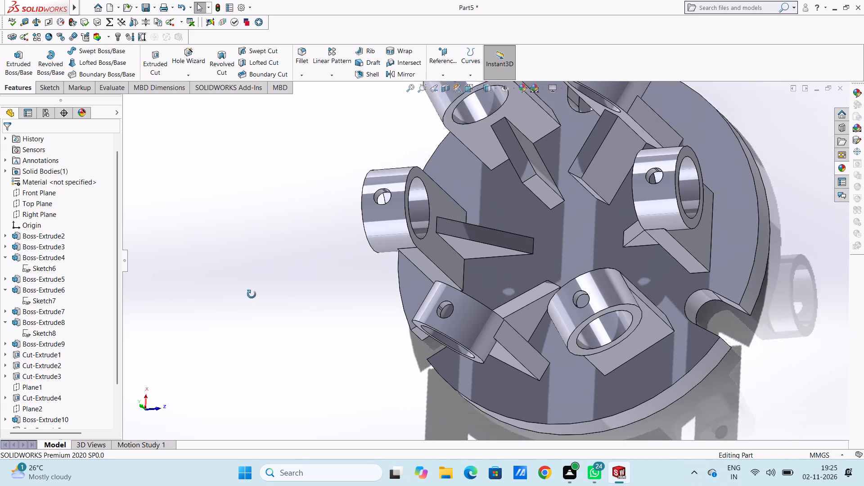
pyautogui.moveTo(252, 294); pyautogui.dragTo(346, 309, button='middle')
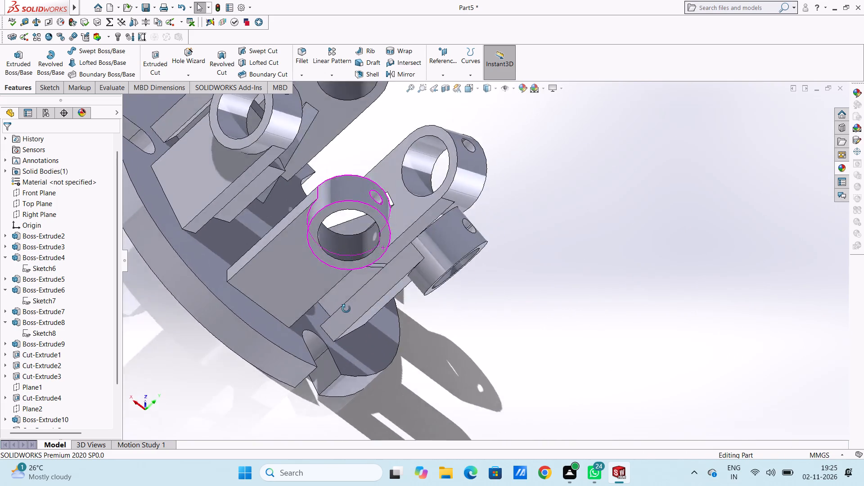
pyautogui.moveTo(346, 309); pyautogui.dragTo(291, 254, button='middle')
pyautogui.moveTo(284, 241); pyautogui.dragTo(298, 244, button='middle')
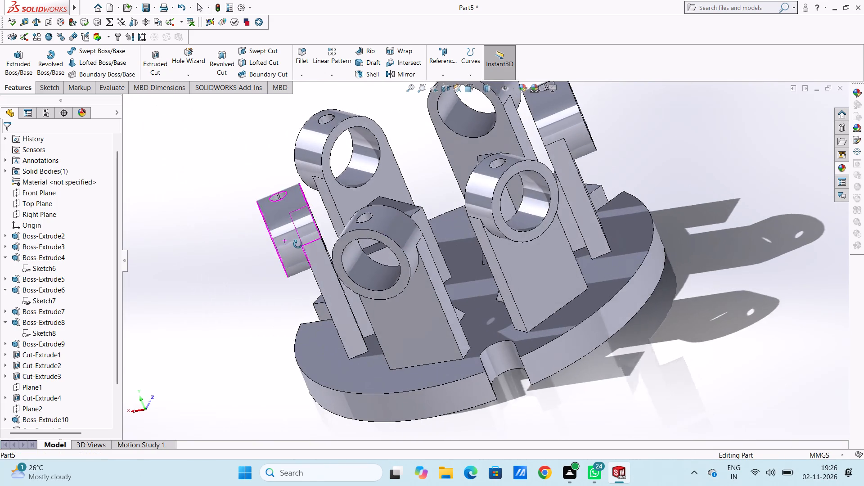
pyautogui.moveTo(298, 244); pyautogui.dragTo(298, 245, button='middle')
pyautogui.middleClick(277, 291)
pyautogui.moveTo(350, 264); pyautogui.dragTo(329, 307, button='middle')
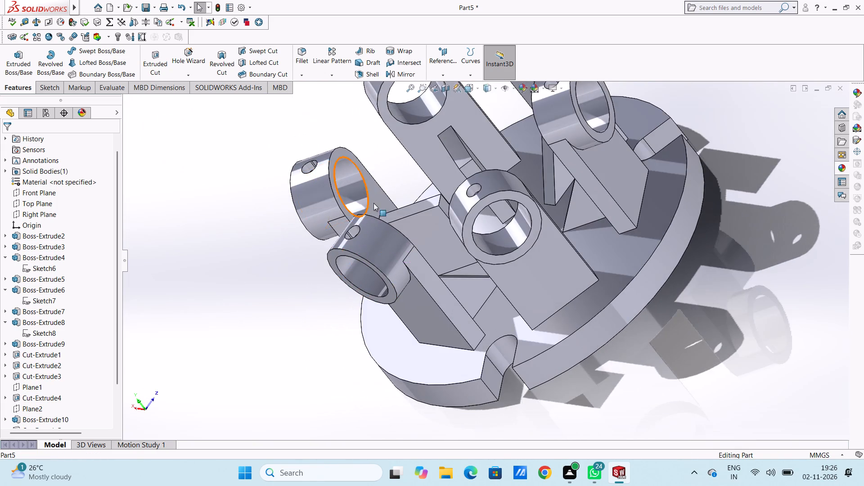
pyautogui.scroll(-2, 377, 206)
pyautogui.moveTo(423, 233); pyautogui.dragTo(443, 267, button='middle')
pyautogui.scroll(-4, 443, 267)
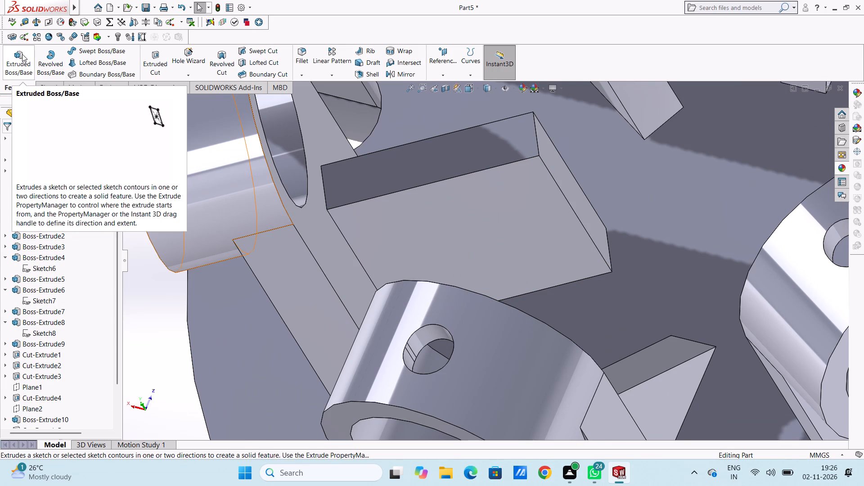
pyautogui.click(518, 210)
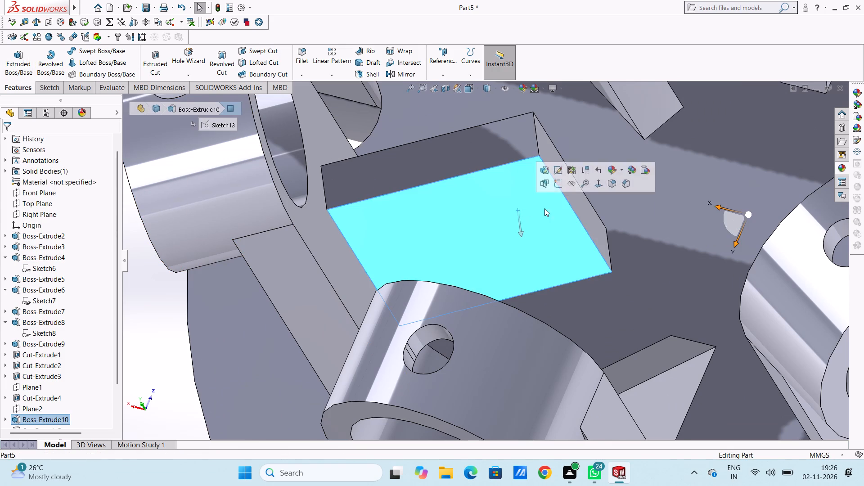
pyautogui.click(559, 182)
pyautogui.click(170, 300)
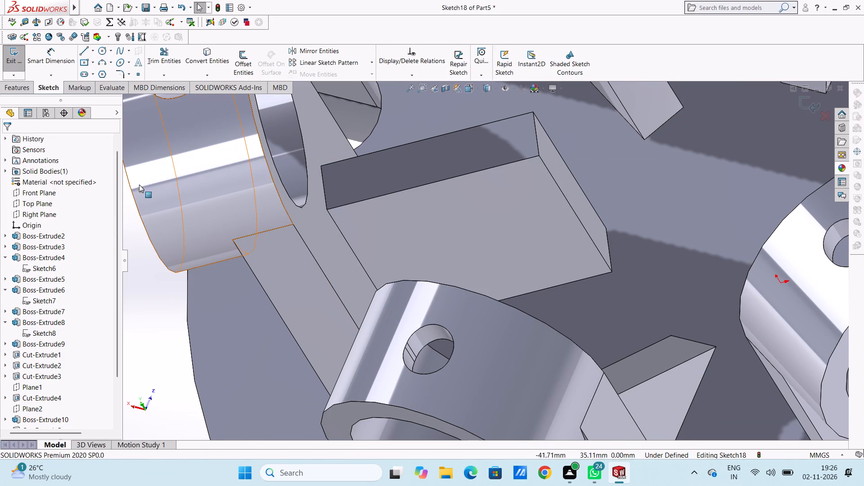
pyautogui.click(85, 49)
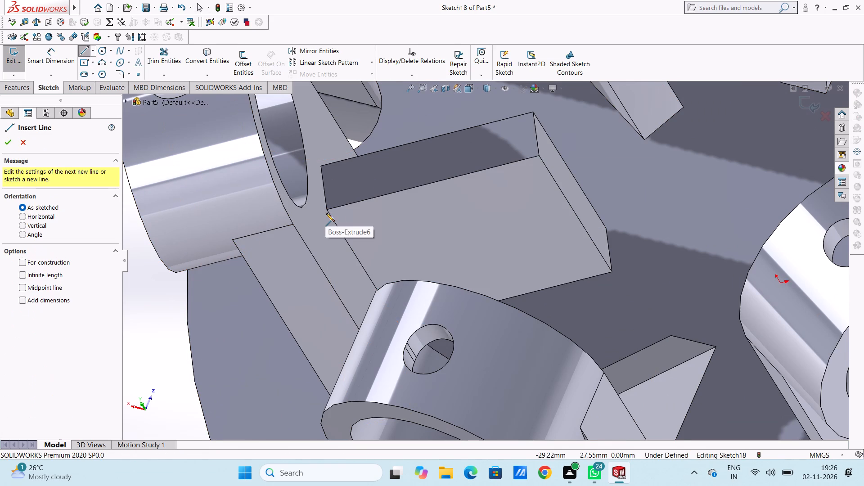
pyautogui.click(328, 209)
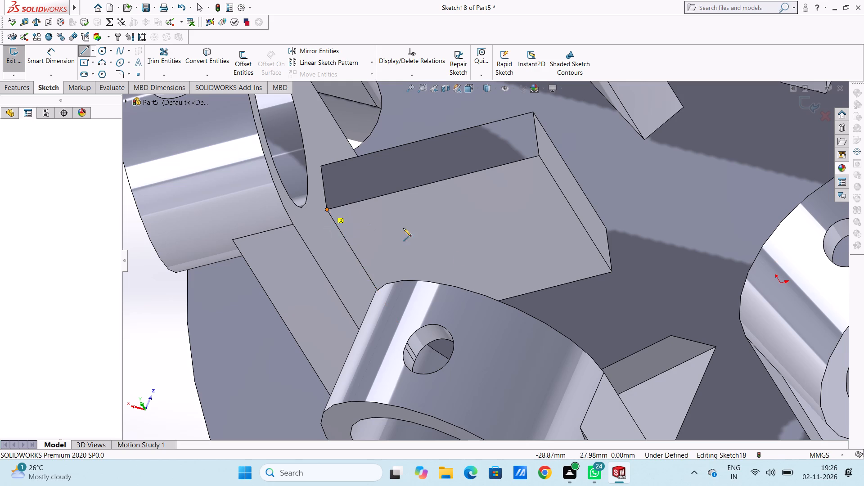
pyautogui.click(611, 272)
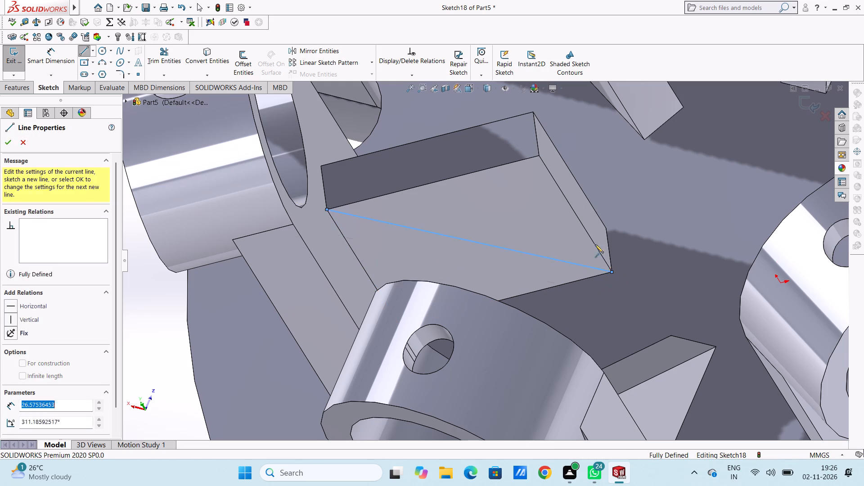
pyautogui.click(540, 155)
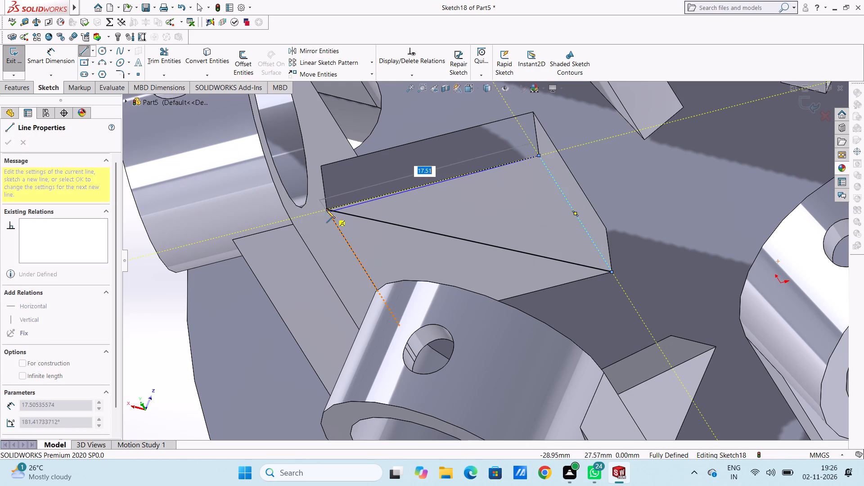
pyautogui.click(327, 209)
pyautogui.scroll(4, 298, 221)
pyautogui.rightClick(233, 214)
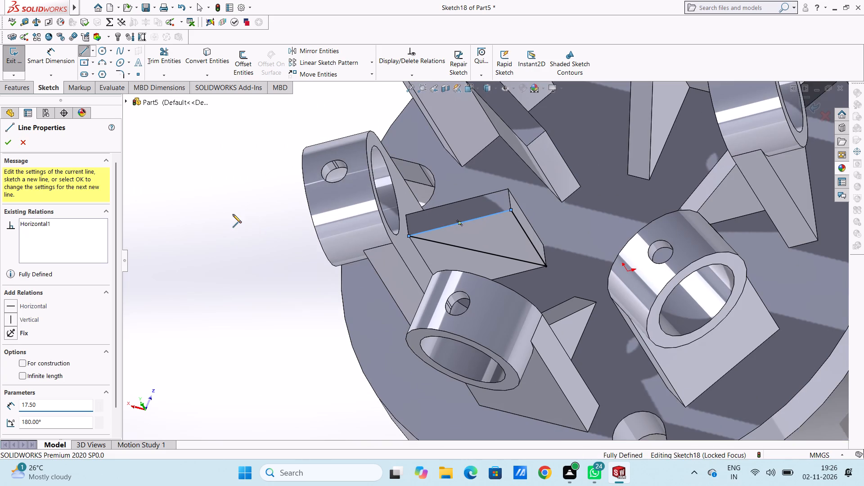
pyautogui.doubleClick(236, 223)
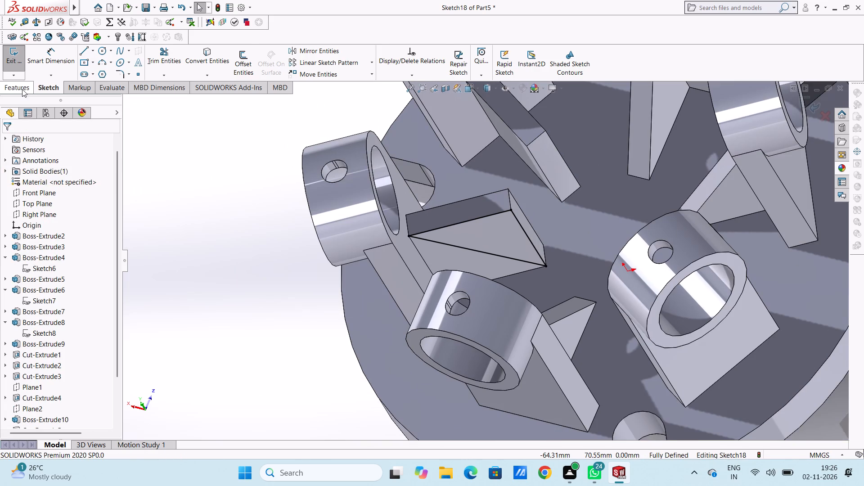
# Extrude-cut the triangular sketch 11 mm blind through the fifth rib to slope its top edge.
pyautogui.click(22, 89)
pyautogui.click(160, 63)
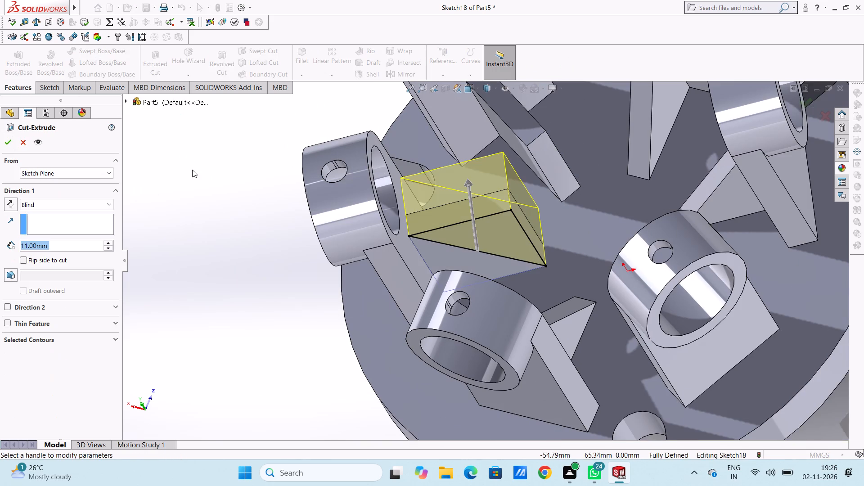
pyautogui.click(6, 144)
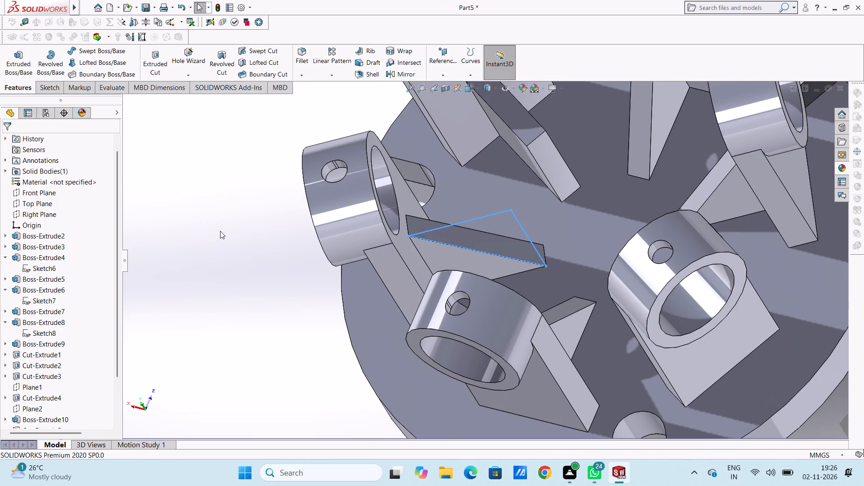
pyautogui.click(220, 231)
# On the sixth rib's side face, start a sketch and draw a diagonal line from its upper outer corner to its lower inner corner.
pyautogui.scroll(3, 224, 241)
pyautogui.moveTo(256, 274); pyautogui.dragTo(335, 197, button='middle')
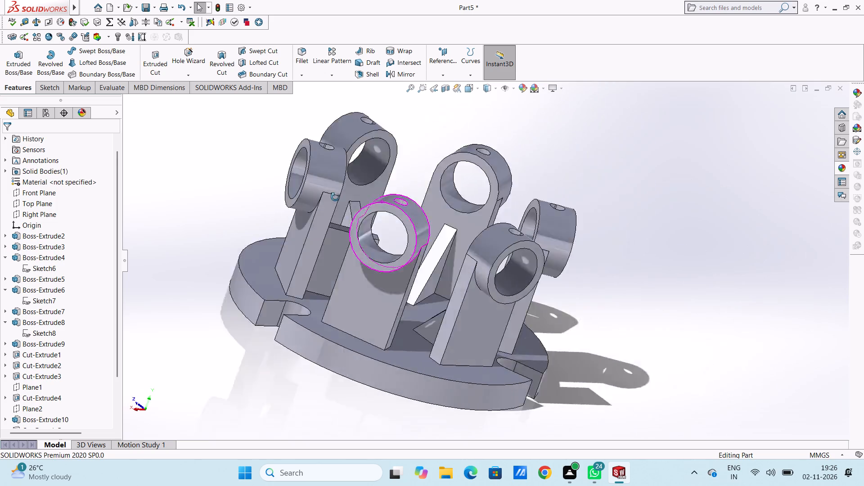
pyautogui.moveTo(335, 197); pyautogui.dragTo(286, 223, button='middle')
pyautogui.moveTo(275, 228); pyautogui.dragTo(264, 250, button='middle')
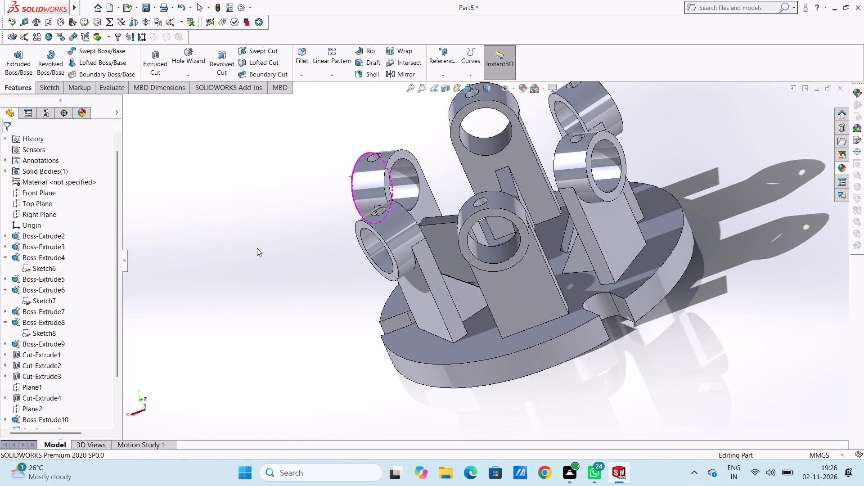
pyautogui.moveTo(260, 249); pyautogui.dragTo(290, 262, button='middle')
pyautogui.scroll(-4, 368, 190)
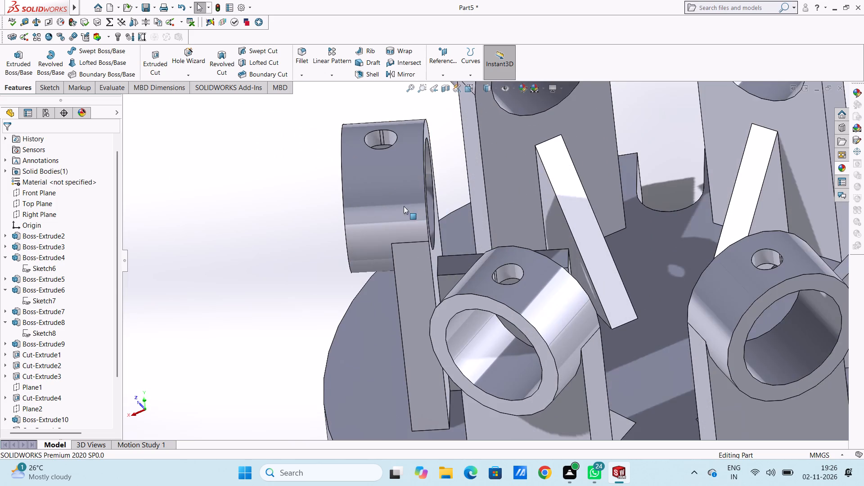
pyautogui.moveTo(444, 258); pyautogui.dragTo(436, 302, button='middle')
pyautogui.scroll(-3, 436, 306)
pyautogui.moveTo(592, 331); pyautogui.dragTo(599, 295, button='middle')
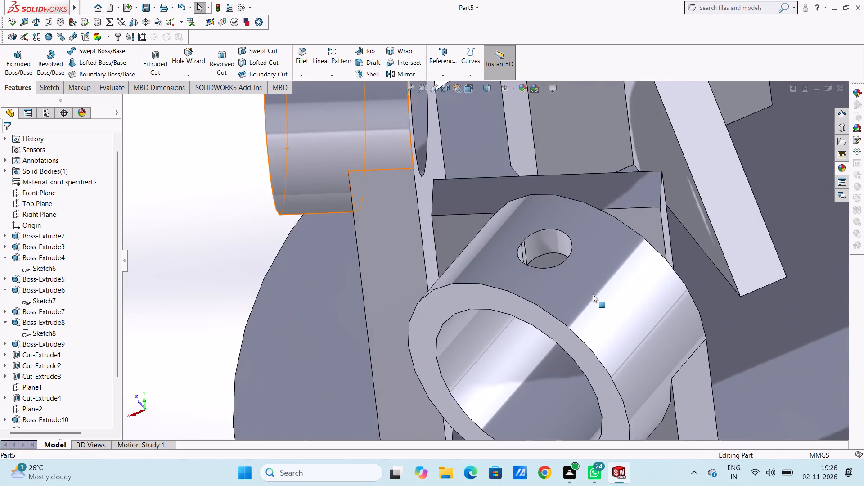
pyautogui.scroll(3, 593, 294)
pyautogui.moveTo(590, 291); pyautogui.dragTo(590, 364, button='middle')
pyautogui.scroll(4, 572, 203)
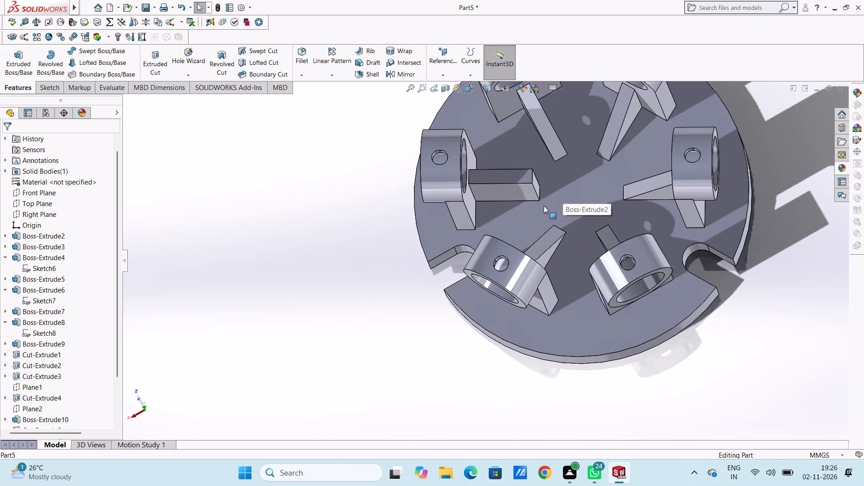
pyautogui.moveTo(544, 206); pyautogui.dragTo(539, 182, button='middle')
pyautogui.scroll(-3, 499, 163)
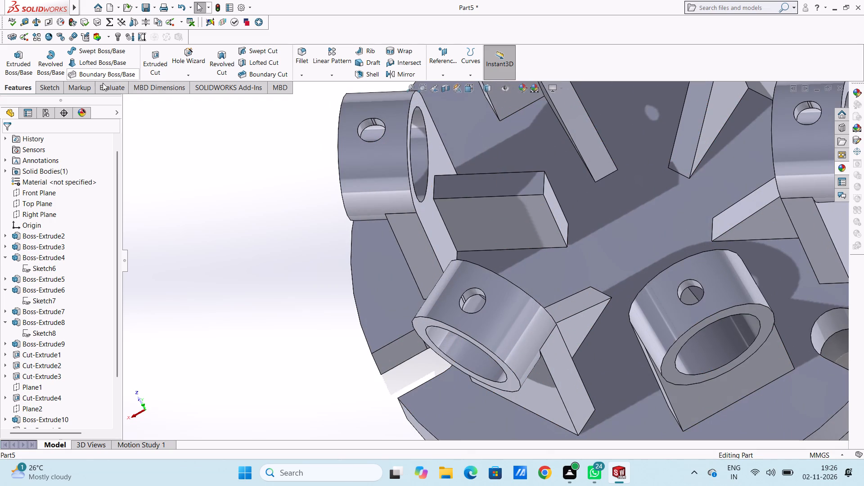
pyautogui.click(506, 221)
pyautogui.click(550, 198)
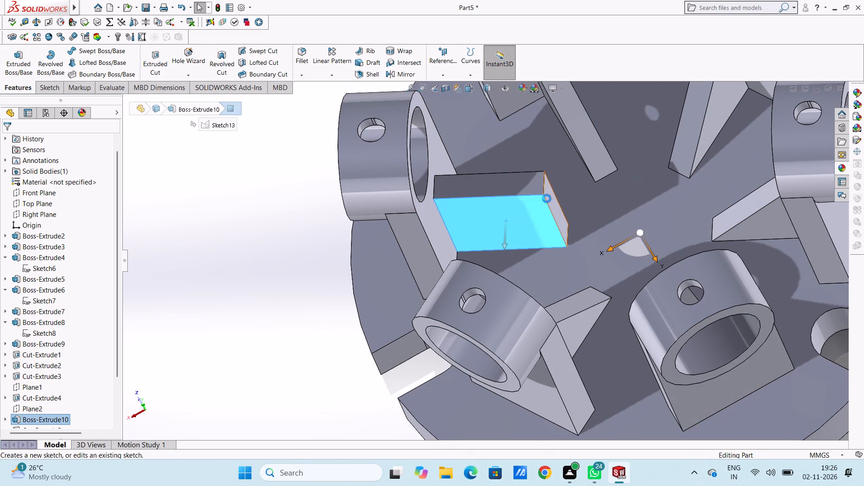
pyautogui.click(296, 243)
pyautogui.click(85, 47)
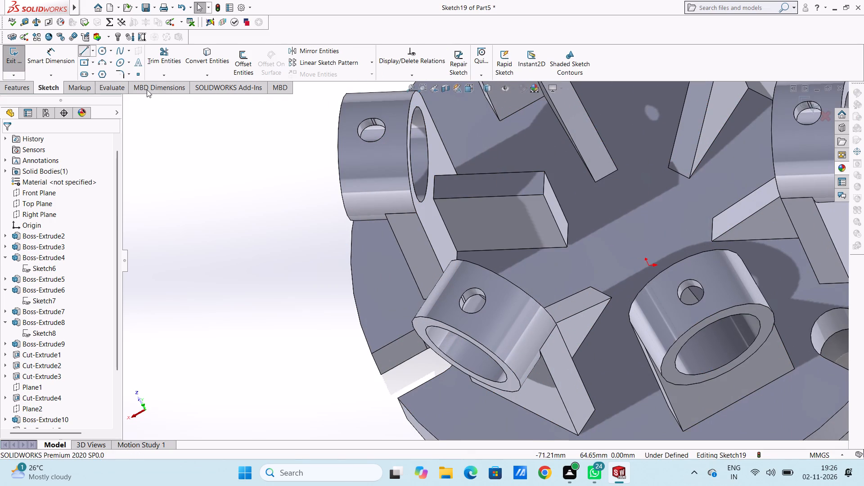
pyautogui.scroll(-3, 474, 219)
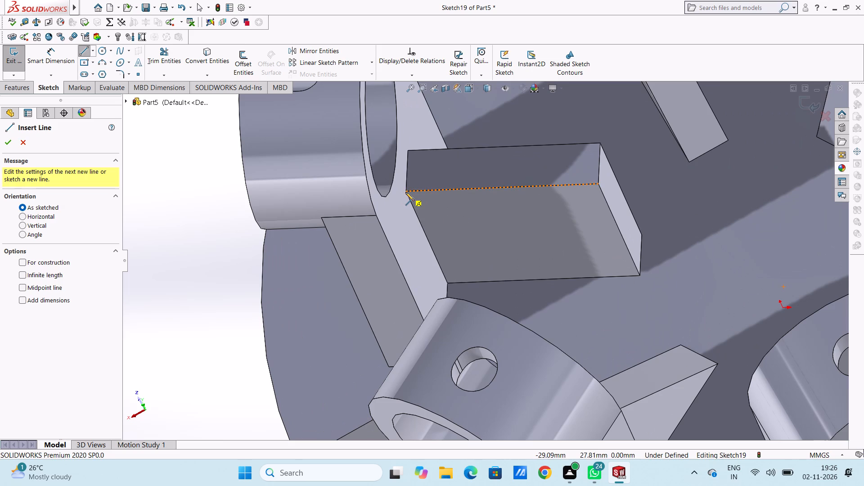
pyautogui.click(406, 191)
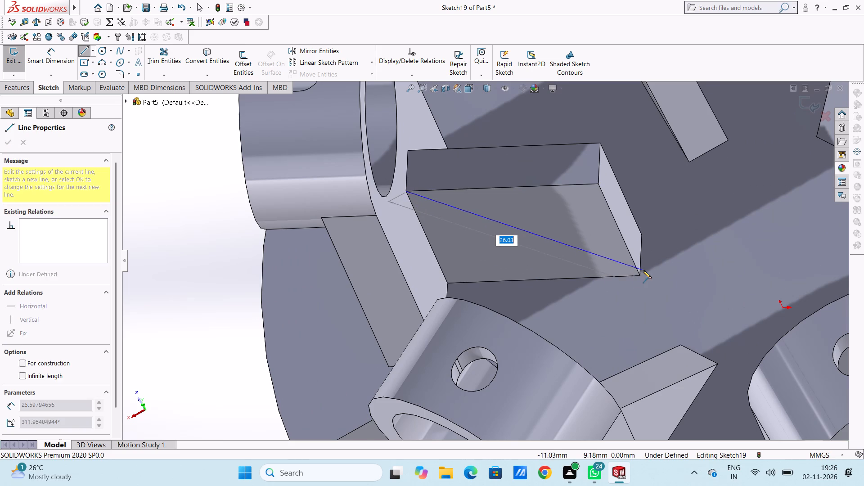
pyautogui.click(639, 276)
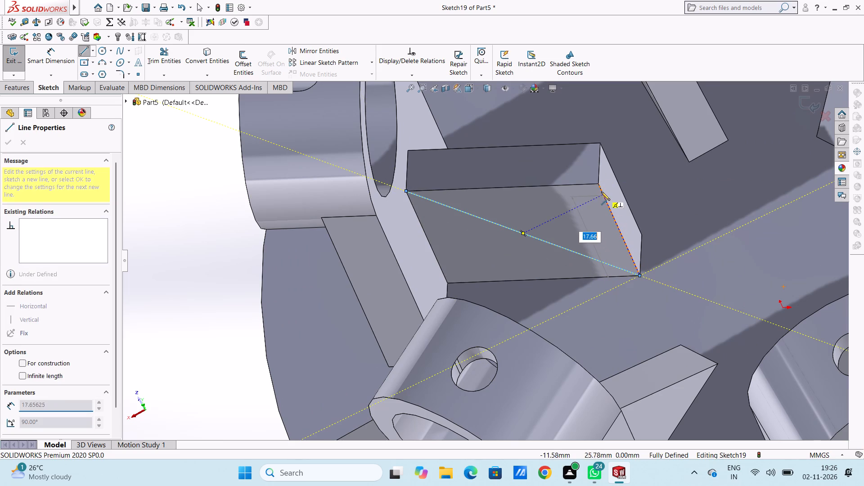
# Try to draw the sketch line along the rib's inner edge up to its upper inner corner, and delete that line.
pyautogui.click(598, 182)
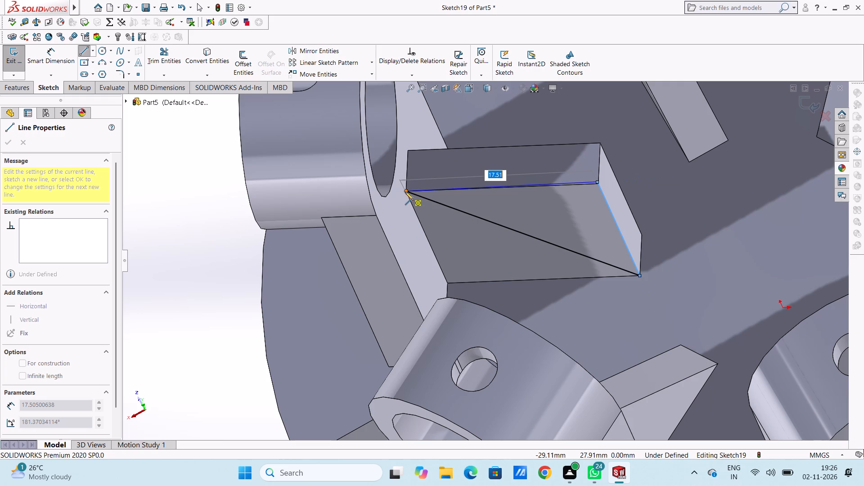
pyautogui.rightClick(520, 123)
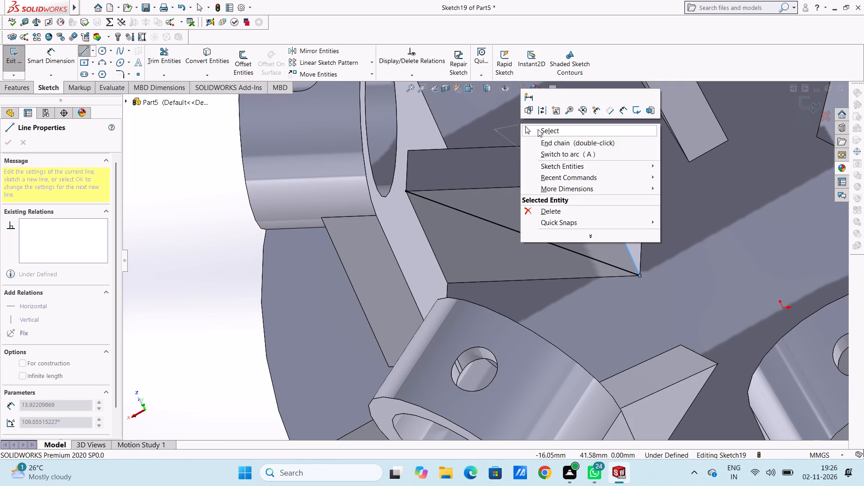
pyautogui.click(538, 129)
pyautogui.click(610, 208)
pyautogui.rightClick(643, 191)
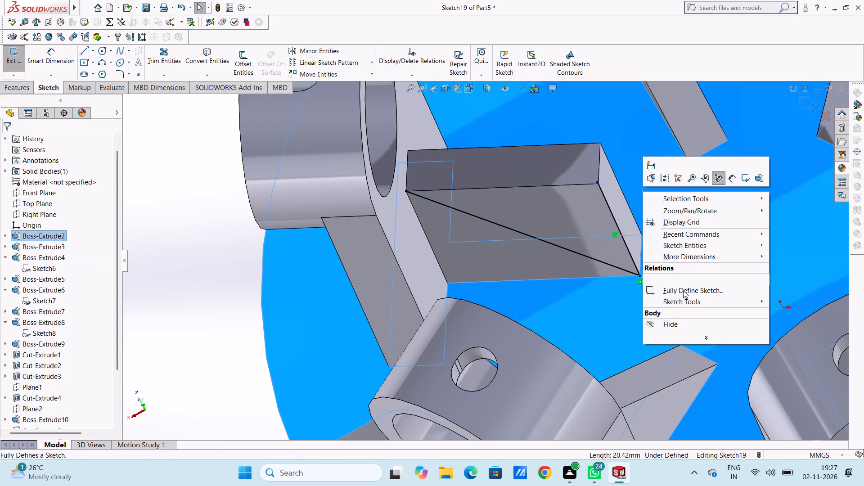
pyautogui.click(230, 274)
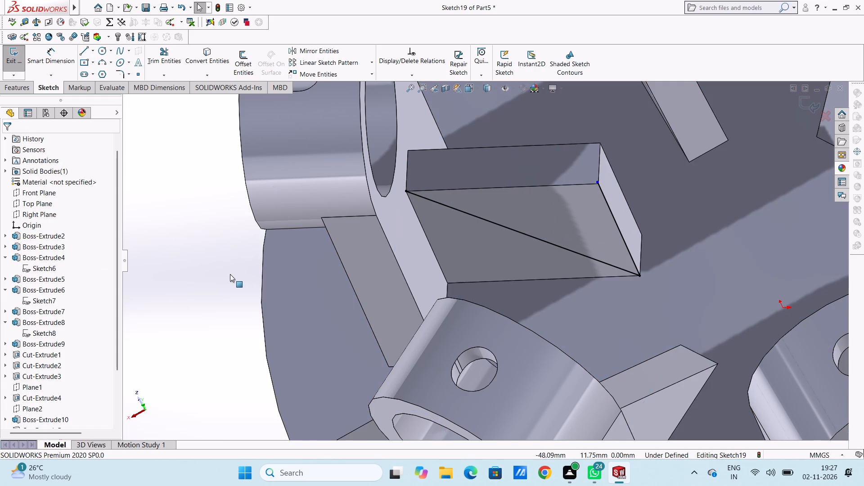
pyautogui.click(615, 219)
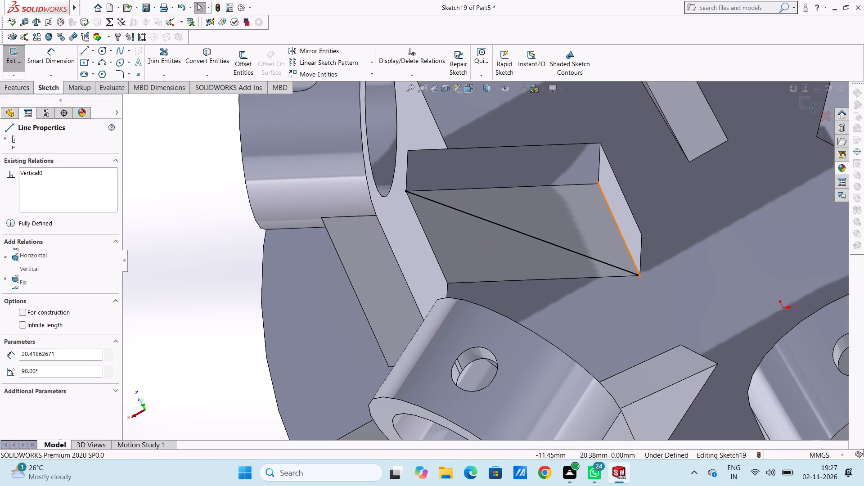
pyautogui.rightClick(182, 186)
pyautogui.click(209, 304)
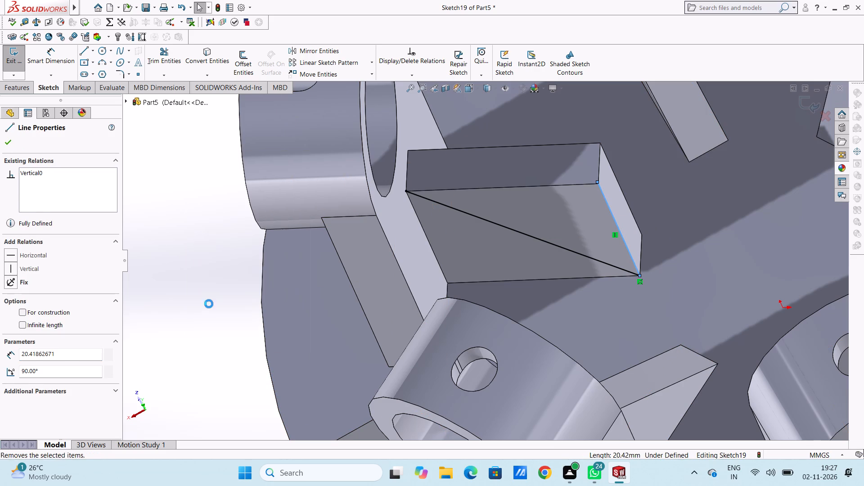
# Draw a 20 mm line along the rib's inner edge from the diagonal's lower end to the upper inner corner.
pyautogui.click(87, 50)
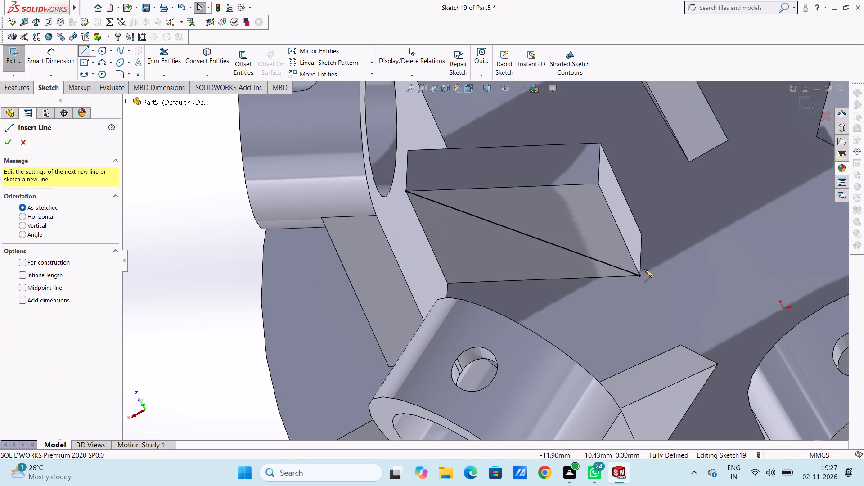
pyautogui.click(638, 275)
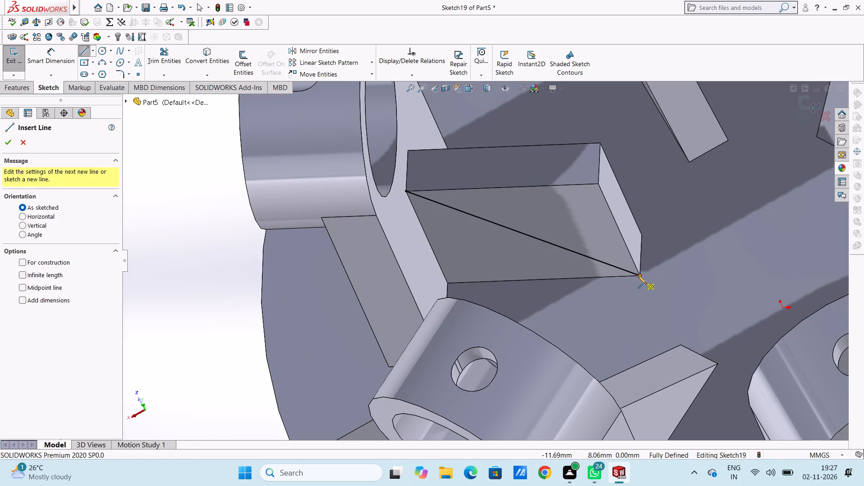
pyautogui.click(598, 184)
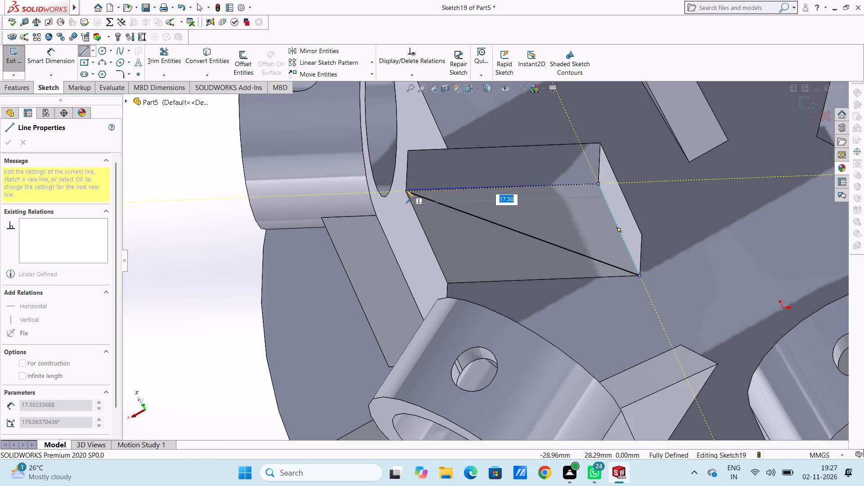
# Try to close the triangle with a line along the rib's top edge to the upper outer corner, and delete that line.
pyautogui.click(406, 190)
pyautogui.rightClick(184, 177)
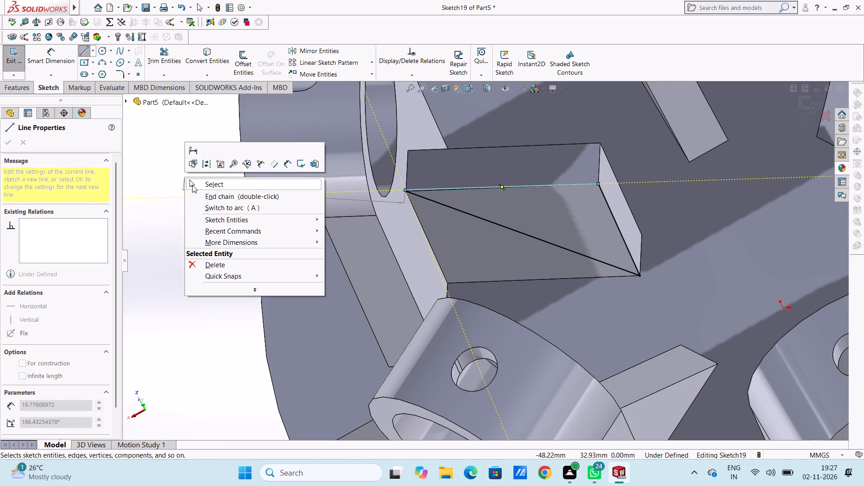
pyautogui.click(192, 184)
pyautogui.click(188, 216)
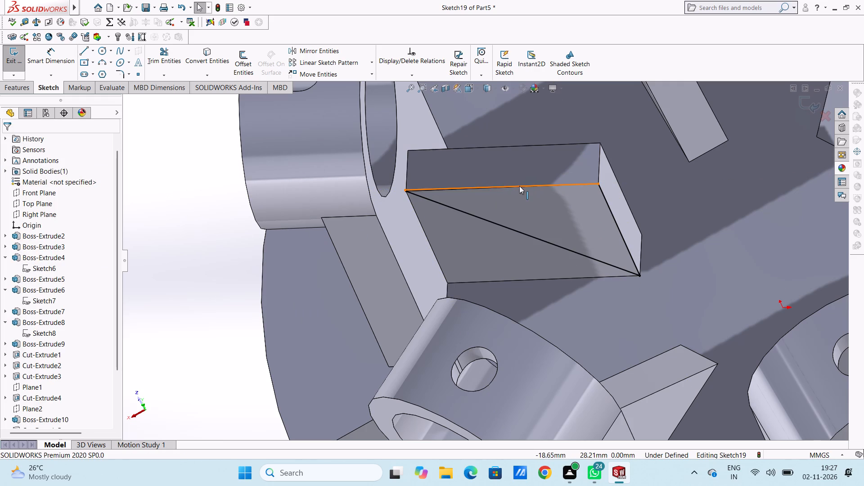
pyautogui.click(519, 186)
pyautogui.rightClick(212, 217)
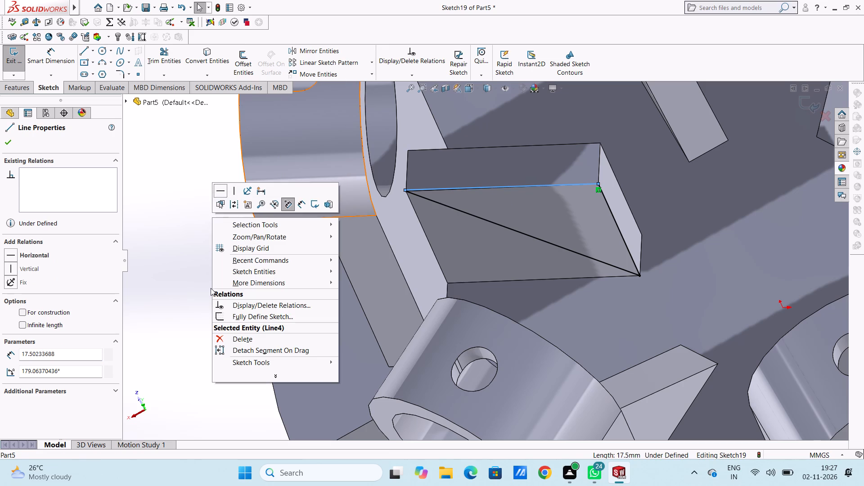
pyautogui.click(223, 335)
# Close the triangle with a horizontal 17.5 mm line along the rib's top edge from the upper outer to the upper inner corner.
pyautogui.click(82, 53)
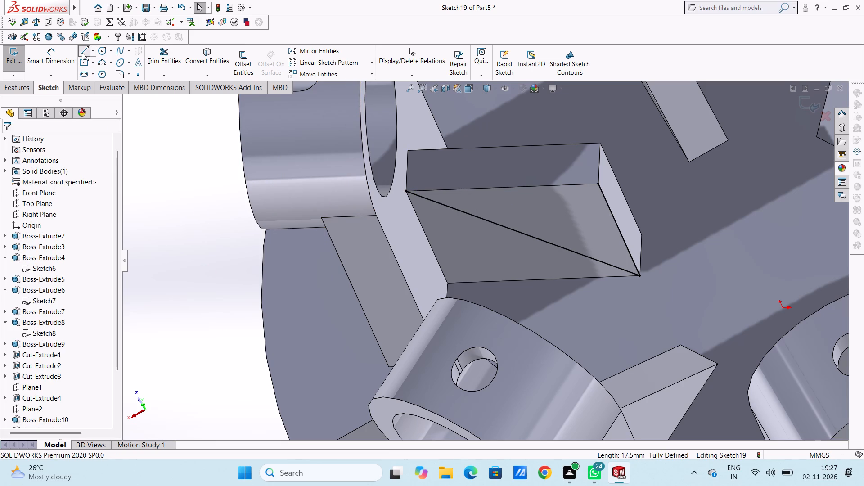
pyautogui.click(406, 191)
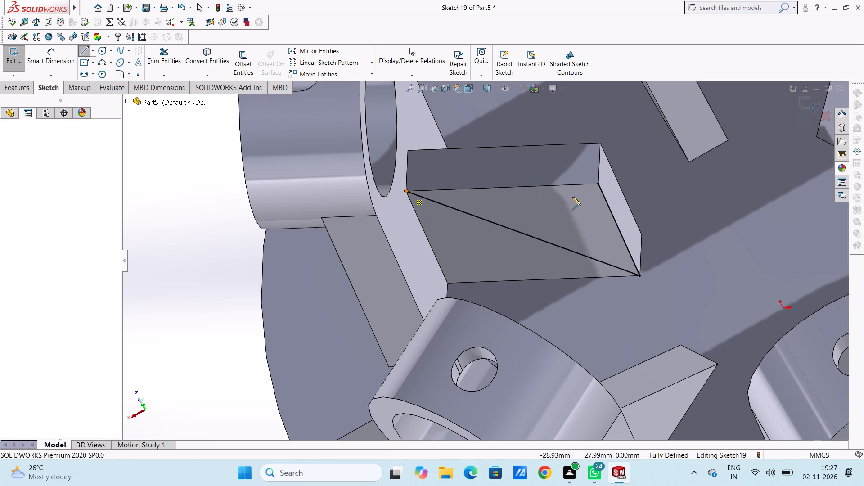
pyautogui.click(597, 183)
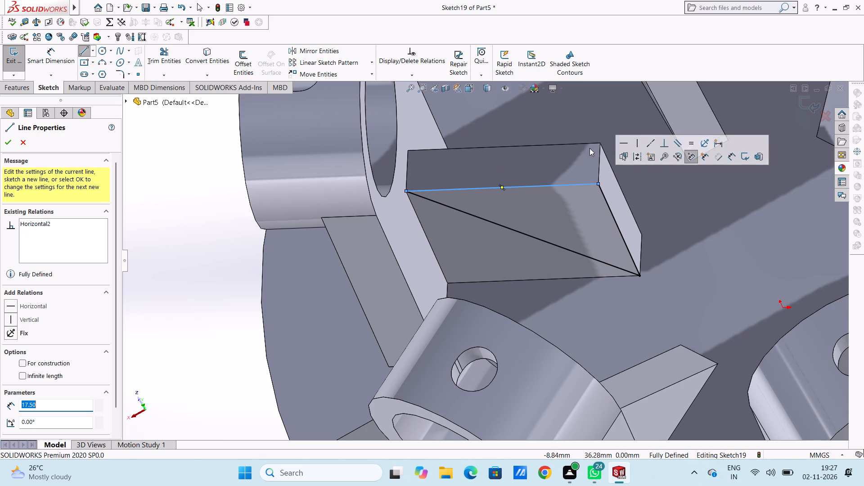
pyautogui.rightClick(212, 251)
pyautogui.doubleClick(216, 256)
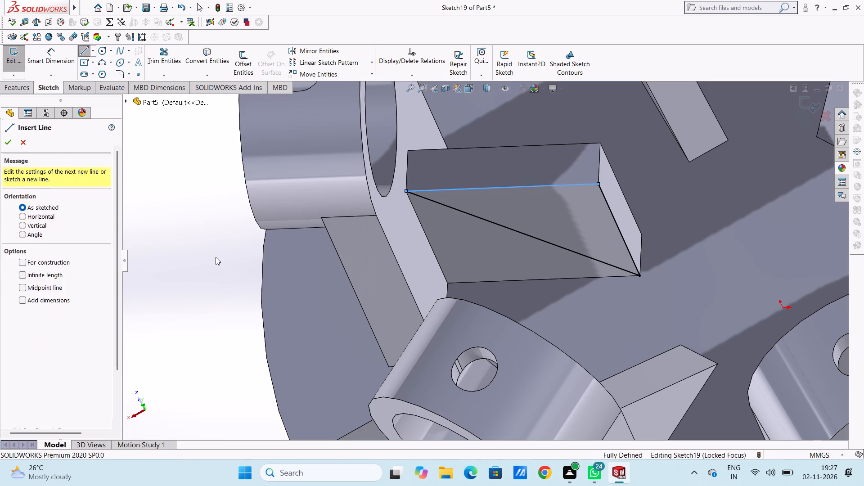
# Extrude-cut the triangular sketch 11 mm blind through the sixth rib to slope its top edge.
pyautogui.scroll(4, 215, 257)
pyautogui.moveTo(682, 223); pyautogui.dragTo(653, 241, button='middle')
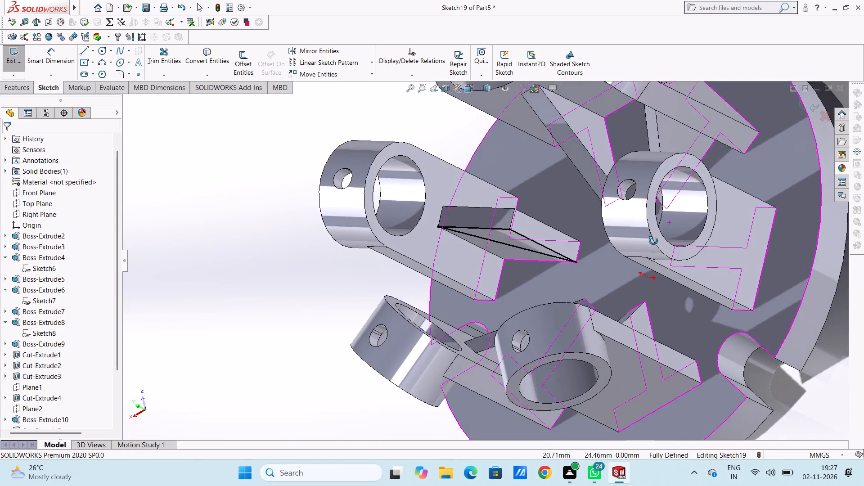
pyautogui.moveTo(653, 241); pyautogui.dragTo(677, 213, button='middle')
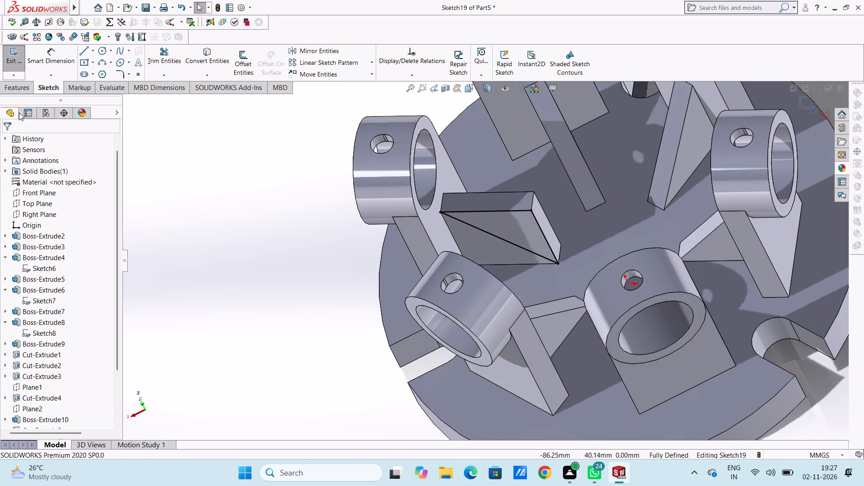
pyautogui.click(23, 87)
pyautogui.click(151, 60)
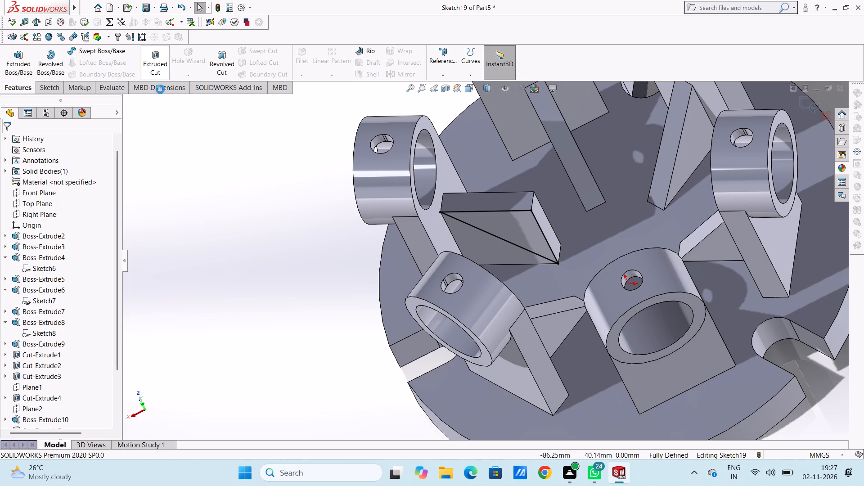
pyautogui.click(7, 141)
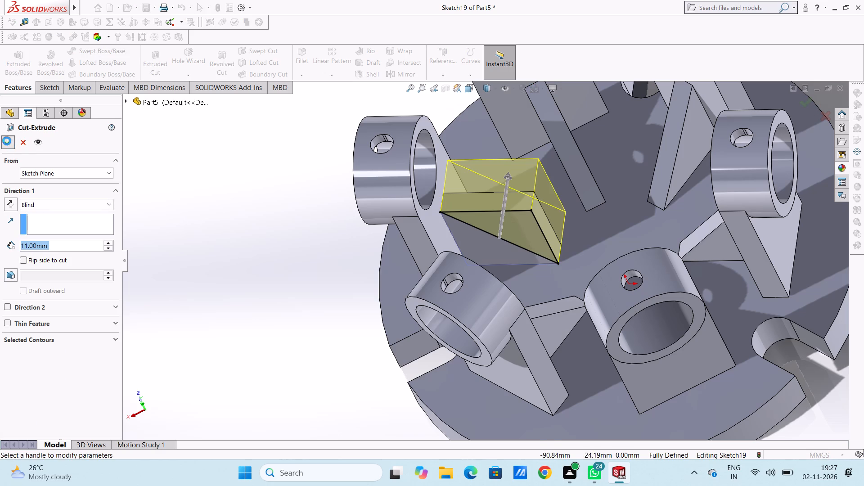
pyautogui.click(267, 260)
# Examine the whole part with its six sloped gussets, including in the isometric view.
pyautogui.scroll(3, 279, 320)
pyautogui.moveTo(285, 324); pyautogui.dragTo(319, 280, button='middle')
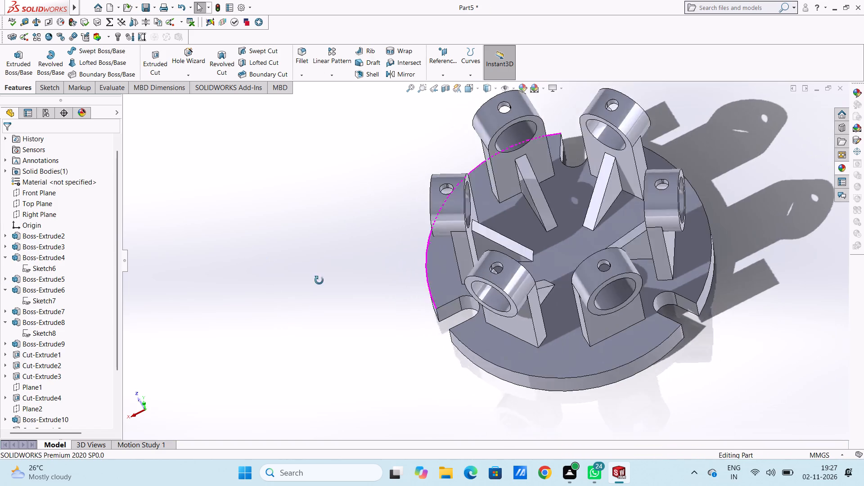
pyautogui.moveTo(319, 280); pyautogui.dragTo(299, 261, button='middle')
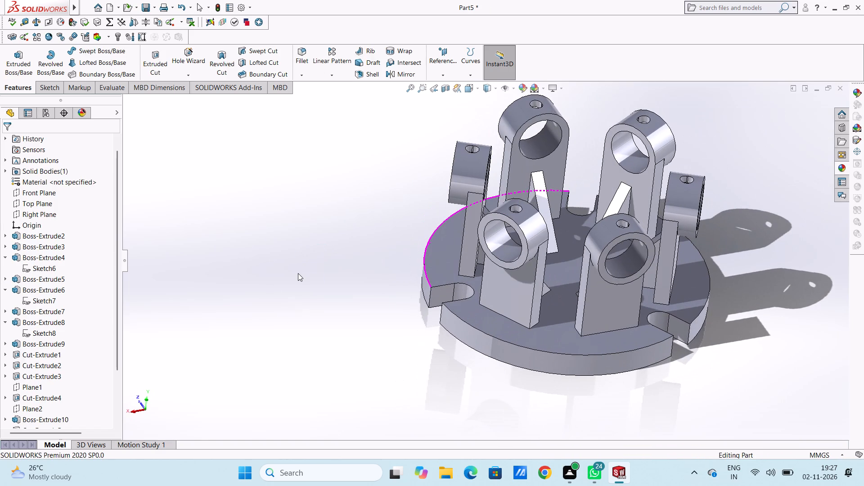
pyautogui.hotkey('ctrl', '7')
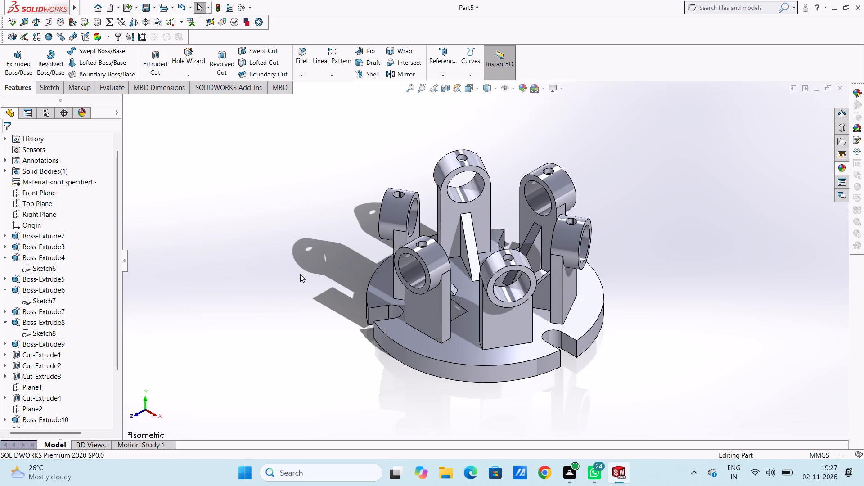
pyautogui.scroll(-3, 531, 226)
pyautogui.scroll(3, 490, 274)
pyautogui.scroll(-1, 464, 295)
pyautogui.scroll(3, 464, 296)
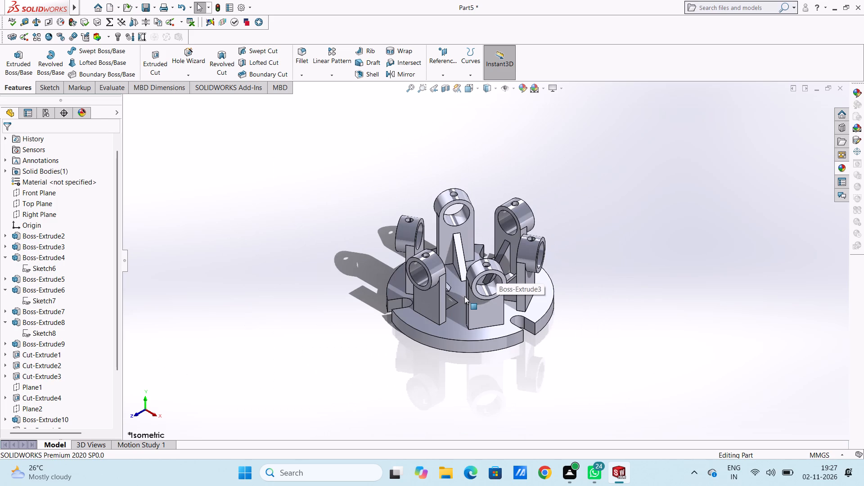
# Examine the whole part with its sloped gussets from several angles.
pyautogui.scroll(3, 464, 296)
pyautogui.moveTo(429, 314); pyautogui.dragTo(396, 302, button='middle')
pyautogui.scroll(-5, 489, 261)
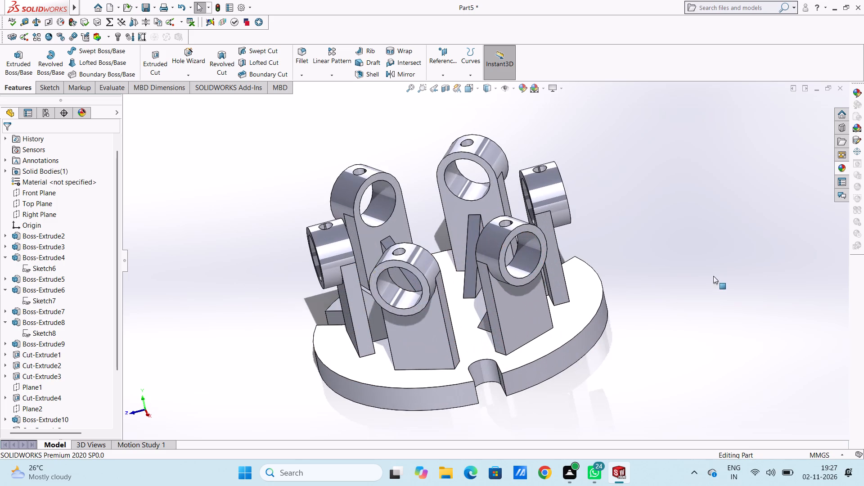
pyautogui.moveTo(715, 272); pyautogui.dragTo(740, 329, button='middle')
pyautogui.scroll(2, 616, 253)
pyautogui.moveTo(613, 254); pyautogui.dragTo(583, 257, button='middle')
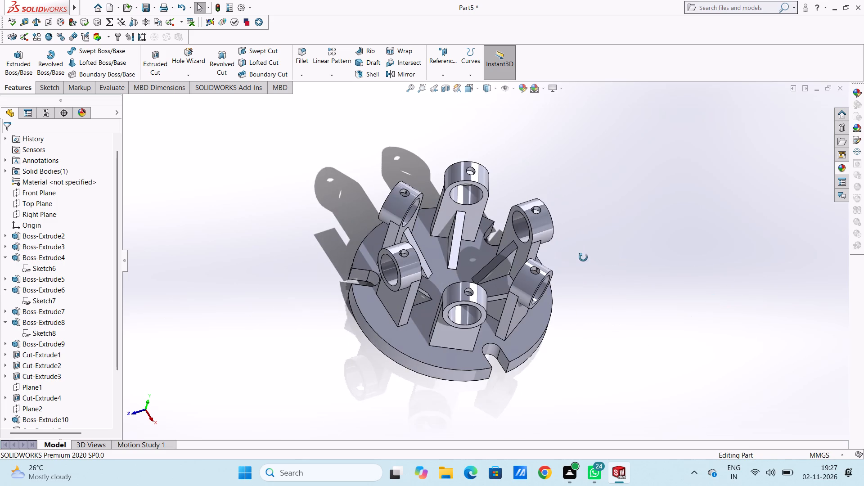
pyautogui.moveTo(583, 257); pyautogui.dragTo(567, 217, button='middle')
pyautogui.scroll(3, 595, 245)
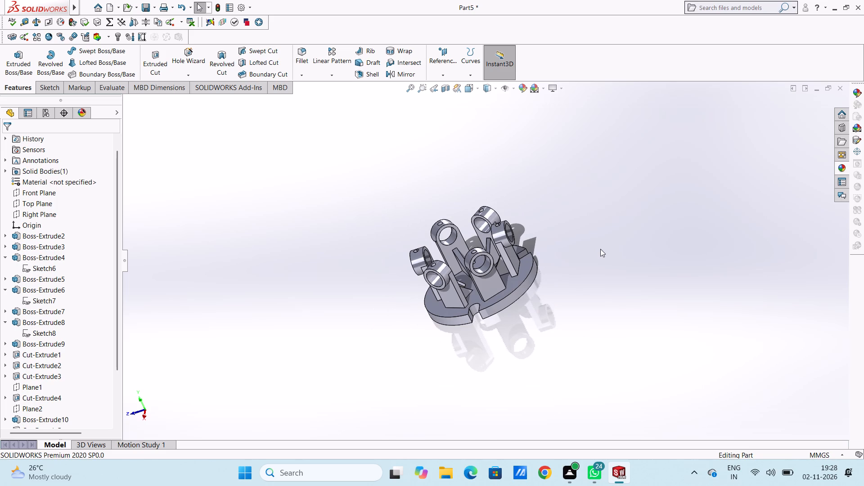
pyautogui.scroll(1, 578, 311)
pyautogui.moveTo(572, 324); pyautogui.dragTo(575, 267, button='middle')
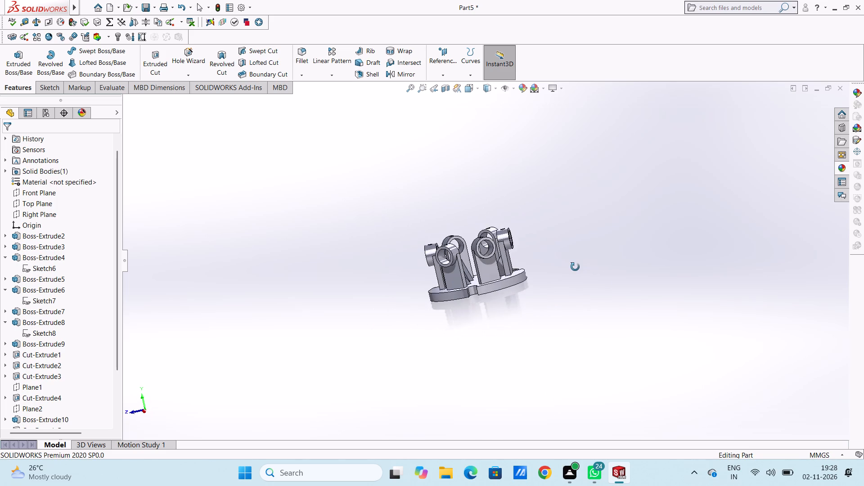
pyautogui.moveTo(575, 267); pyautogui.dragTo(575, 268, button='middle')
pyautogui.scroll(-2, 521, 306)
pyautogui.moveTo(515, 252); pyautogui.dragTo(503, 285, button='middle')
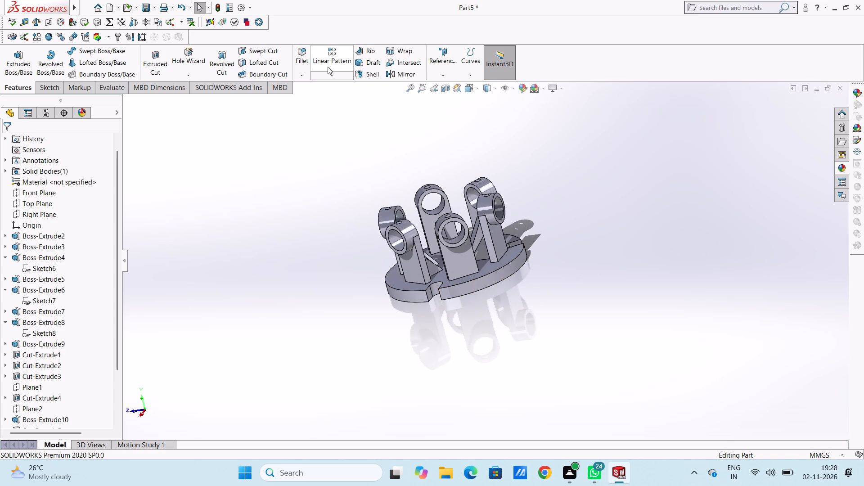
# Fillet the upper outer rim edges of the slotted disc with a 2 mm radius.
pyautogui.click(305, 51)
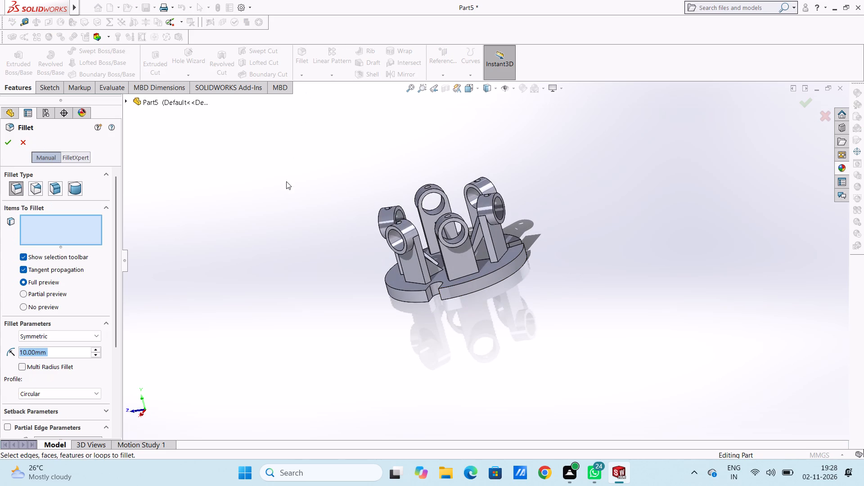
pyautogui.press('2')
pyautogui.press('Return')
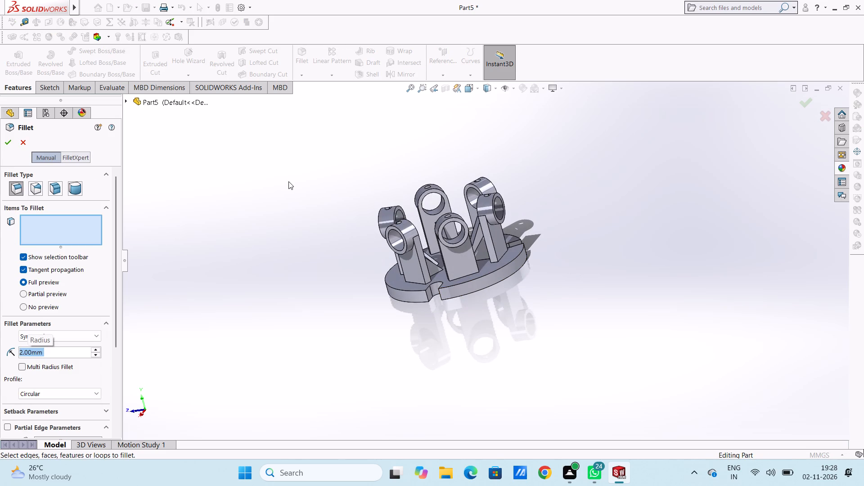
pyautogui.click(398, 288)
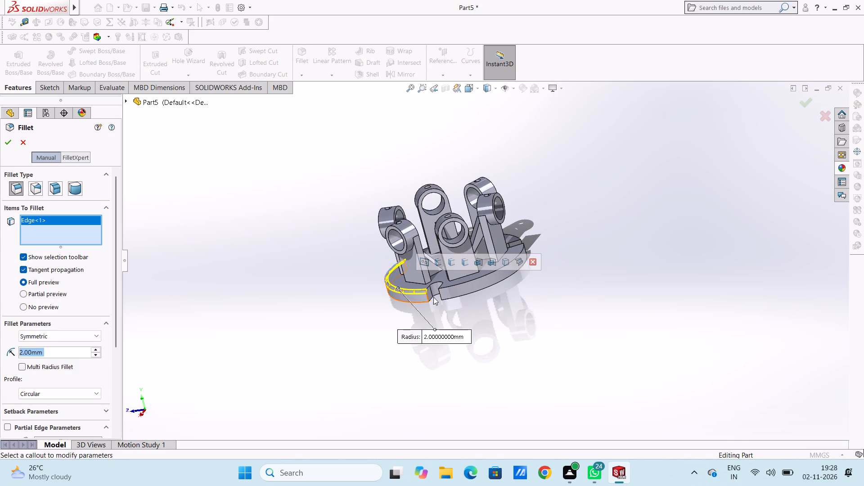
pyautogui.click(462, 283)
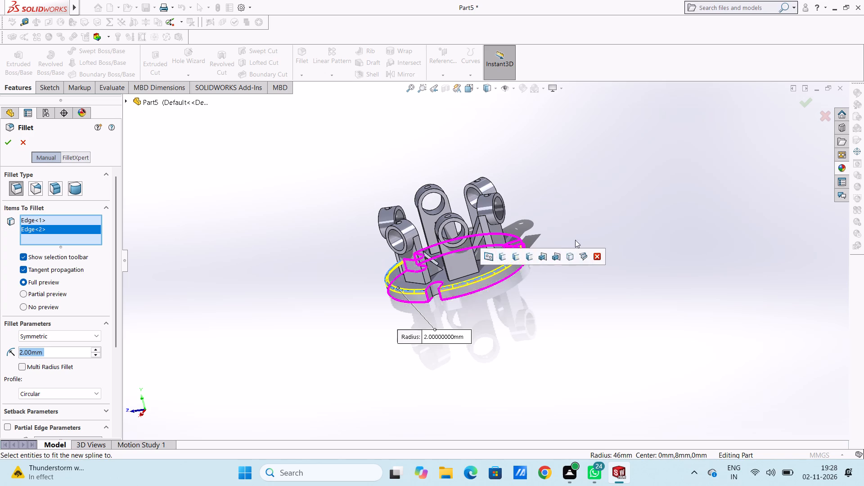
pyautogui.moveTo(582, 230); pyautogui.dragTo(522, 352, button='middle')
pyautogui.click(519, 249)
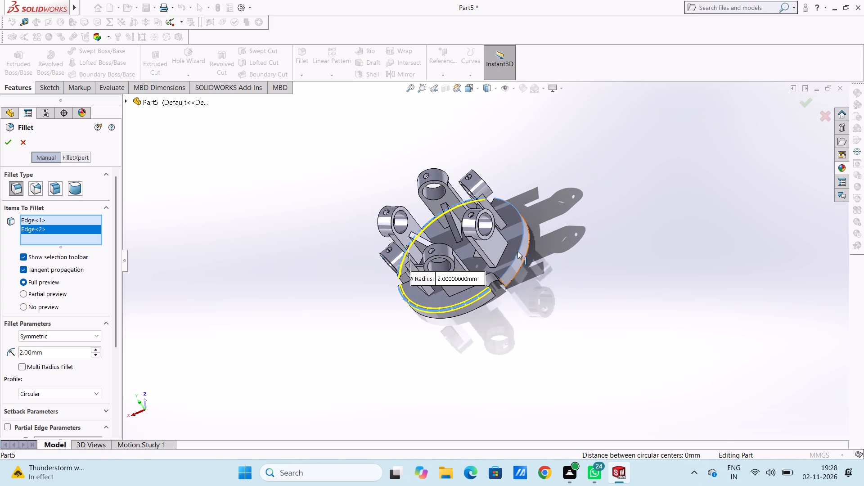
pyautogui.click(6, 143)
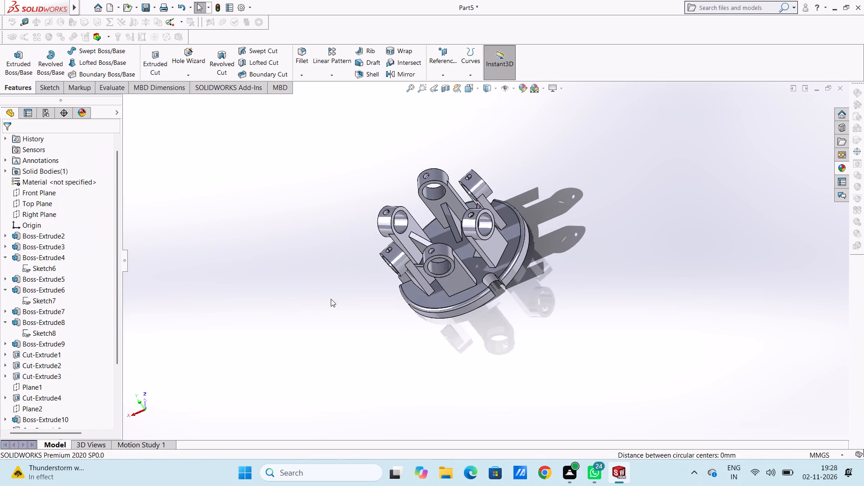
# Examine the disc's filleted rim from several angles and in the isometric view.
pyautogui.scroll(2, 331, 299)
pyautogui.moveTo(342, 310); pyautogui.dragTo(402, 292, button='middle')
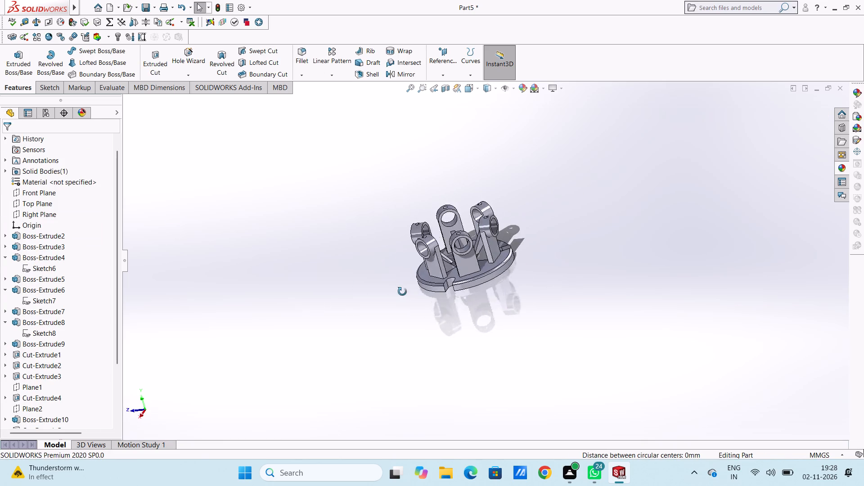
pyautogui.moveTo(402, 292); pyautogui.dragTo(396, 391, button='middle')
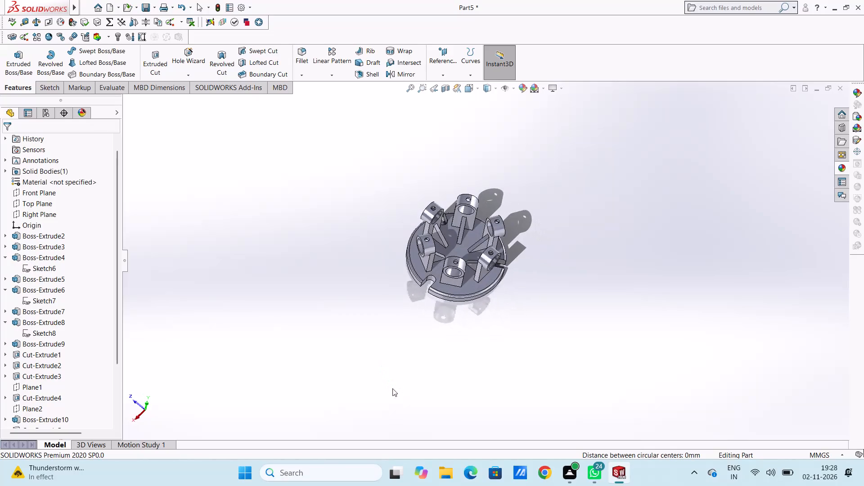
pyautogui.moveTo(363, 265); pyautogui.dragTo(335, 223, button='middle')
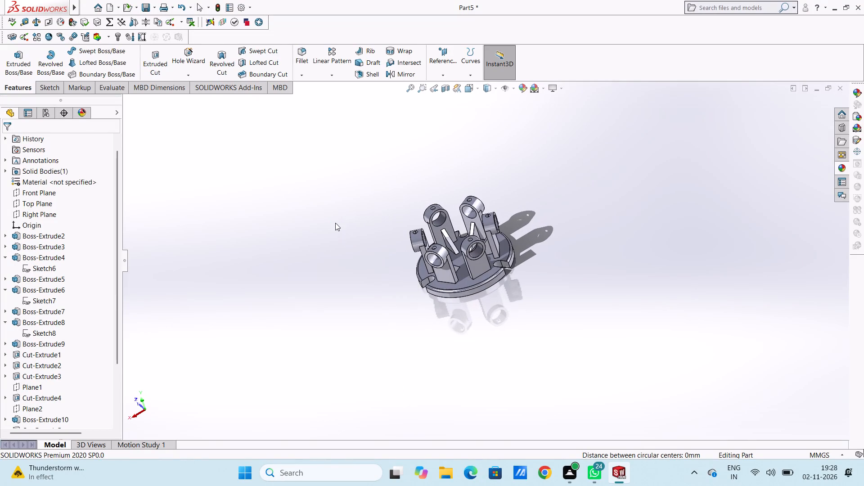
pyautogui.hotkey('ctrl', '7')
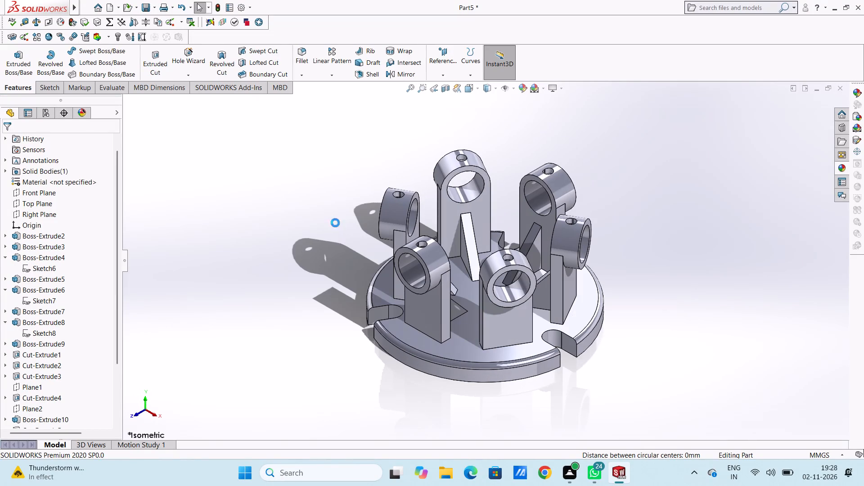
pyautogui.press('Escape')
pyautogui.press('Escape')
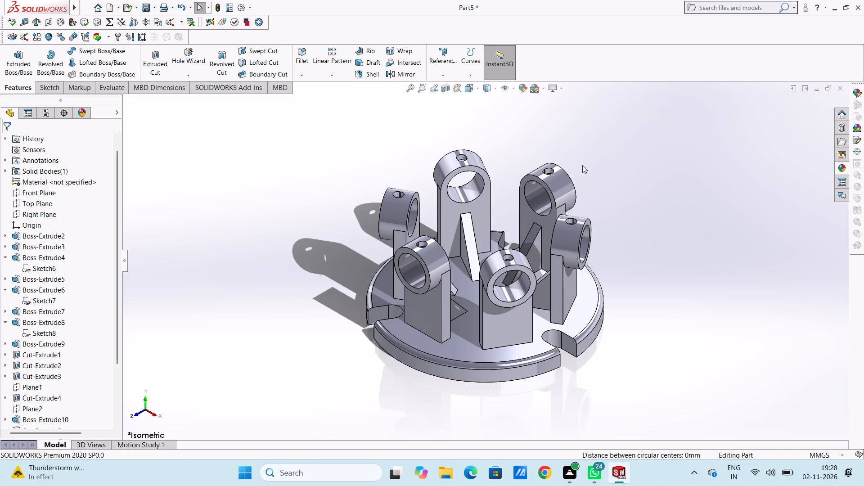
pyautogui.scroll(3, 585, 169)
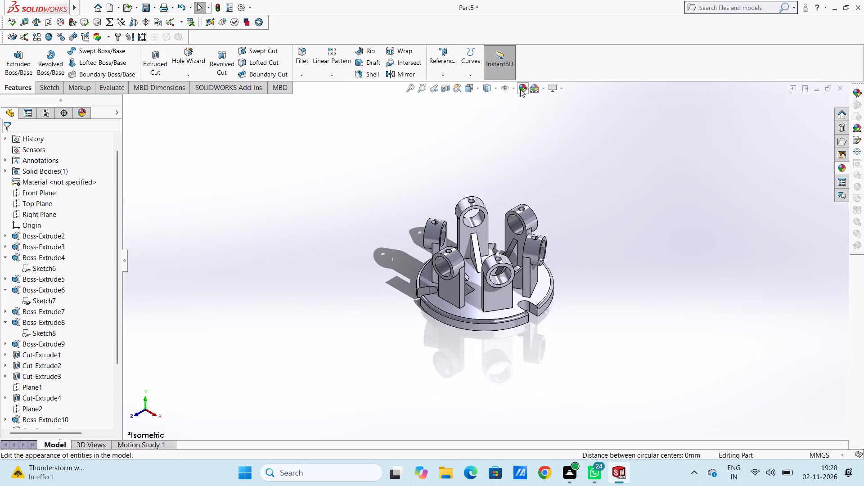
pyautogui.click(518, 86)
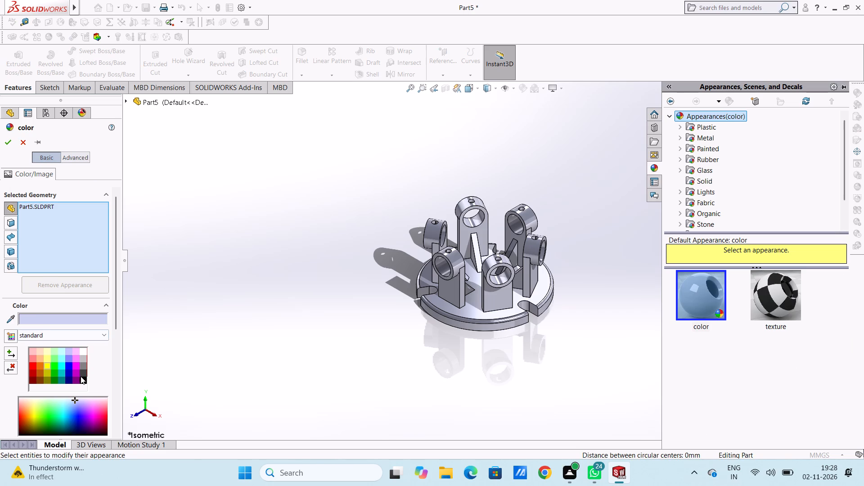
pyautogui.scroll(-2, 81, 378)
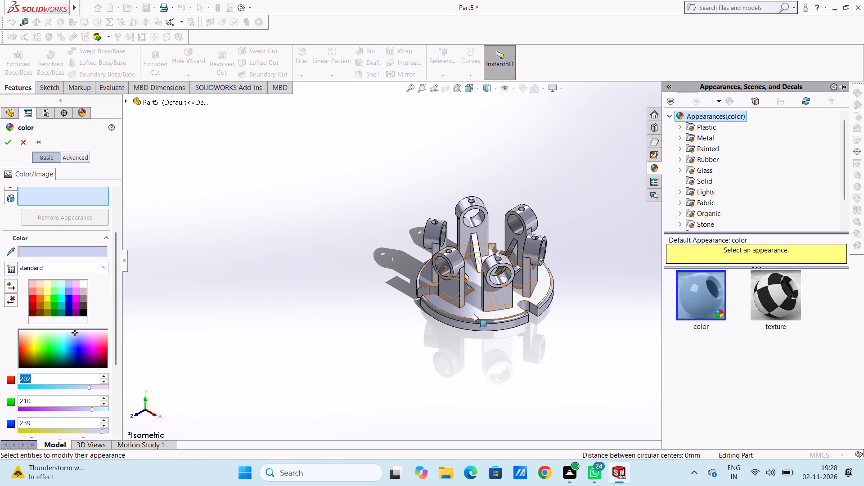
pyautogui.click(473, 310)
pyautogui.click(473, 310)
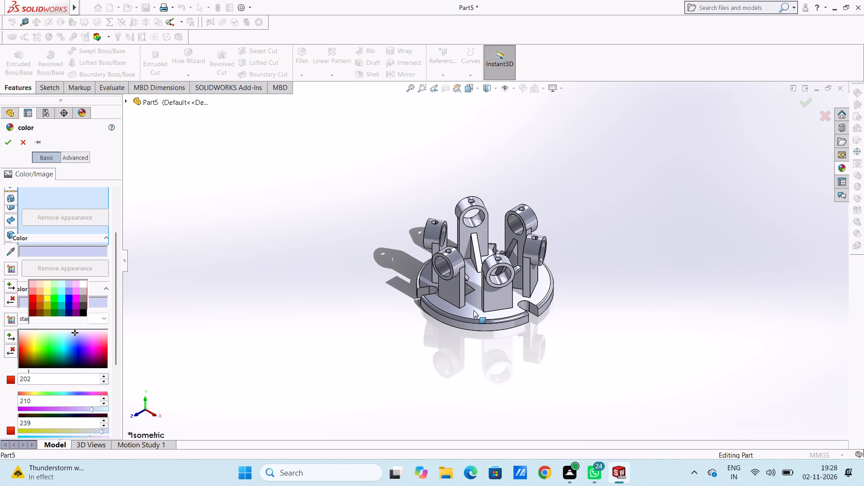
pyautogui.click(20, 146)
# Give the disc's top face a black colour appearance (RGB 0, 0, 0).
pyautogui.scroll(-4, 434, 316)
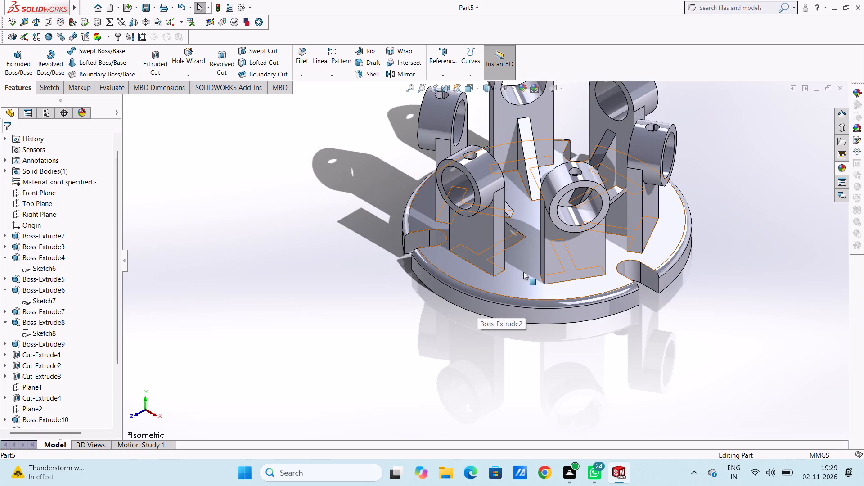
pyautogui.click(523, 272)
pyautogui.scroll(6, 524, 272)
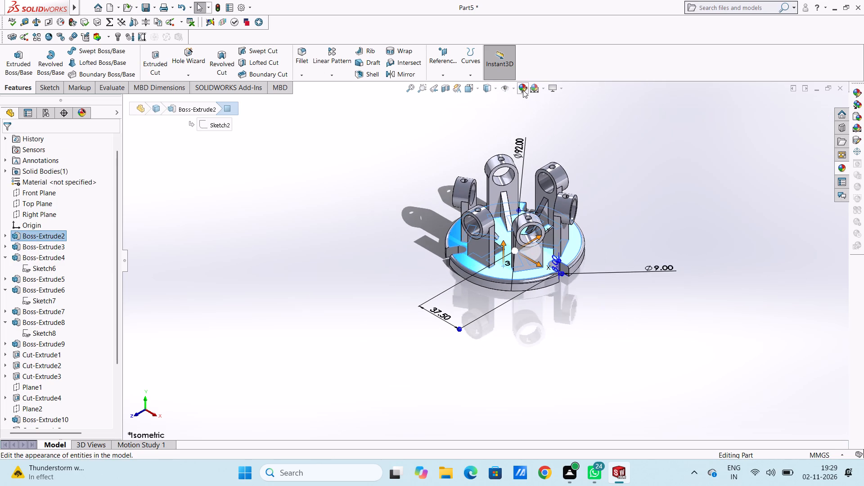
pyautogui.click(522, 90)
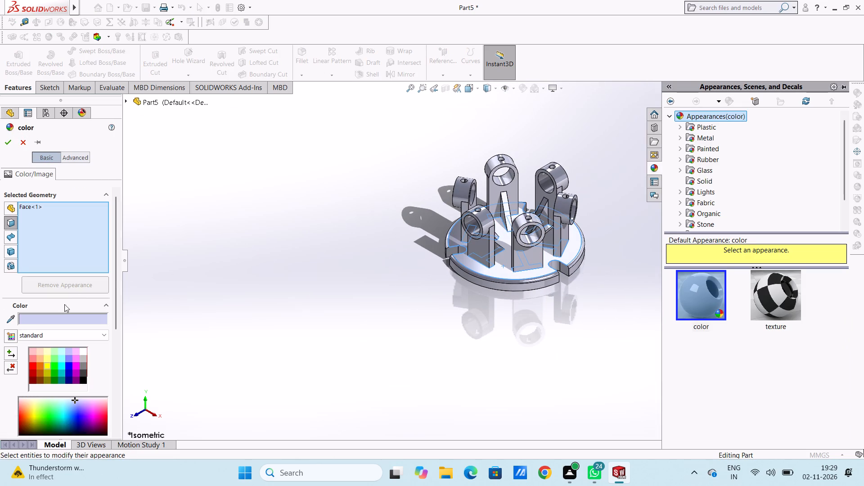
pyautogui.scroll(-1, 70, 375)
pyautogui.click(83, 303)
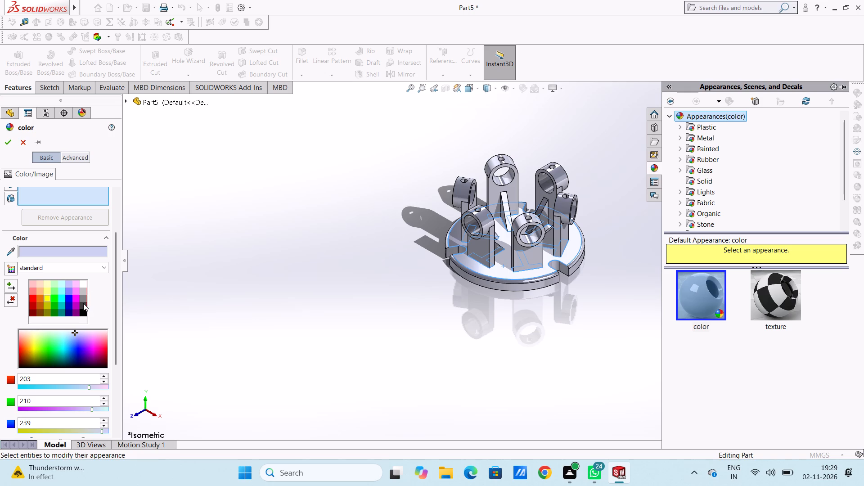
pyautogui.click(82, 300)
pyautogui.click(83, 313)
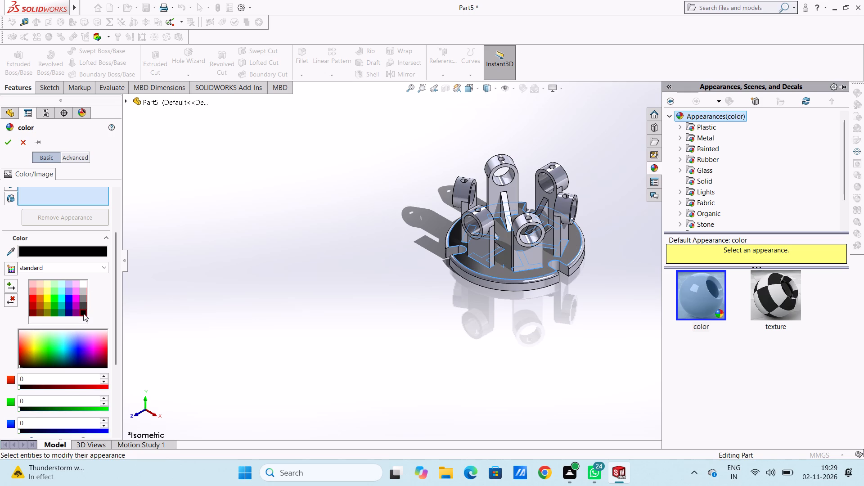
pyautogui.click(83, 313)
# Add two of the disc's outer side faces and its underside to the black appearance and apply it.
pyautogui.scroll(-5, 522, 279)
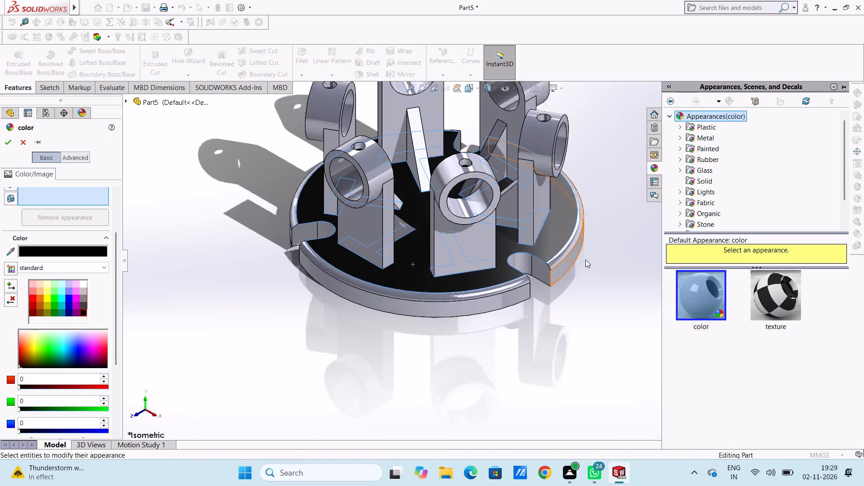
pyautogui.click(458, 312)
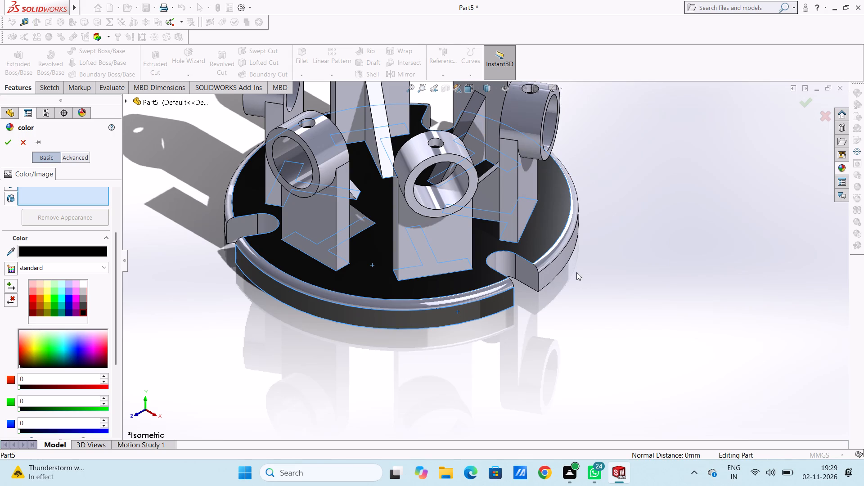
pyautogui.click(559, 268)
pyautogui.scroll(3, 527, 325)
pyautogui.moveTo(481, 356); pyautogui.dragTo(481, 351, button='middle')
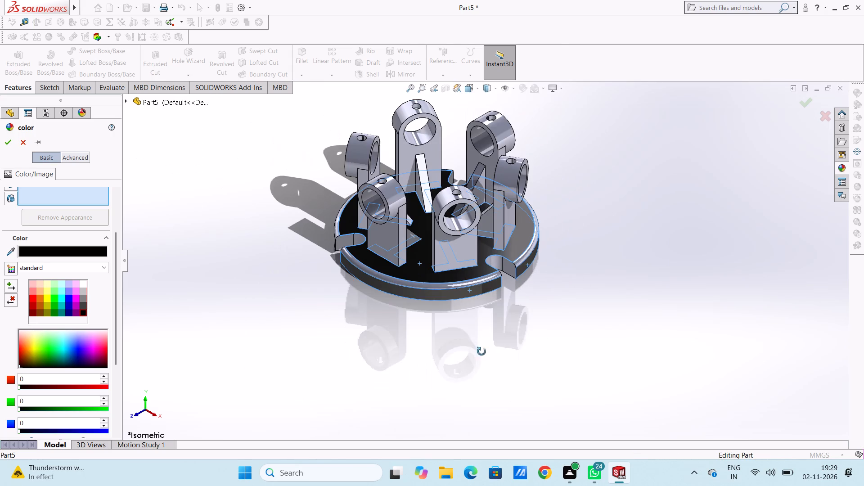
pyautogui.moveTo(481, 351); pyautogui.dragTo(458, 202, button='middle')
pyautogui.click(435, 220)
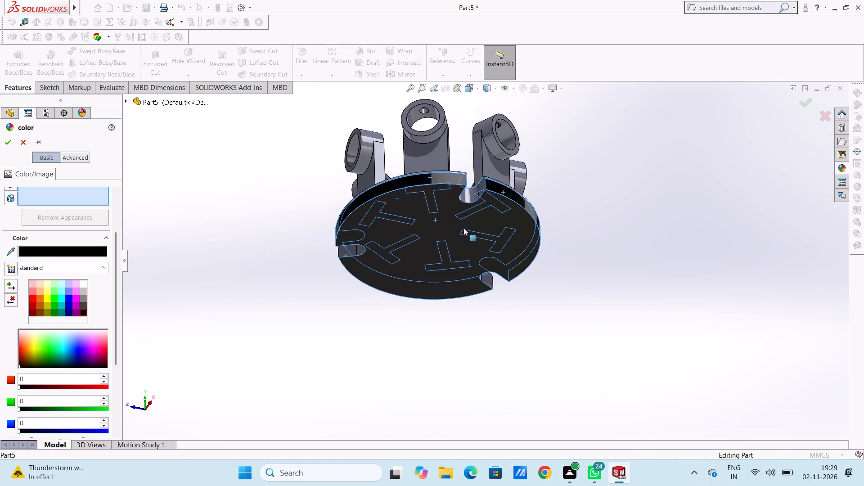
pyautogui.moveTo(465, 238); pyautogui.dragTo(466, 349, button='middle')
pyautogui.scroll(4, 452, 203)
pyautogui.scroll(-2, 455, 197)
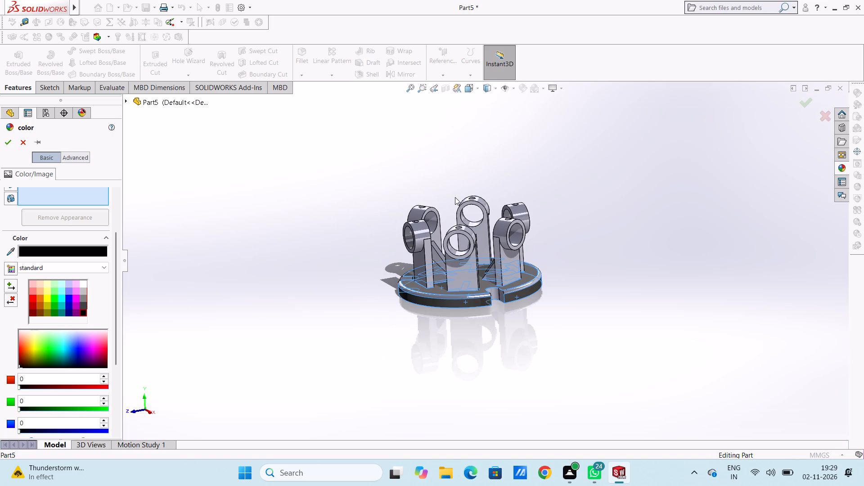
pyautogui.moveTo(458, 243); pyautogui.dragTo(454, 333, button='middle')
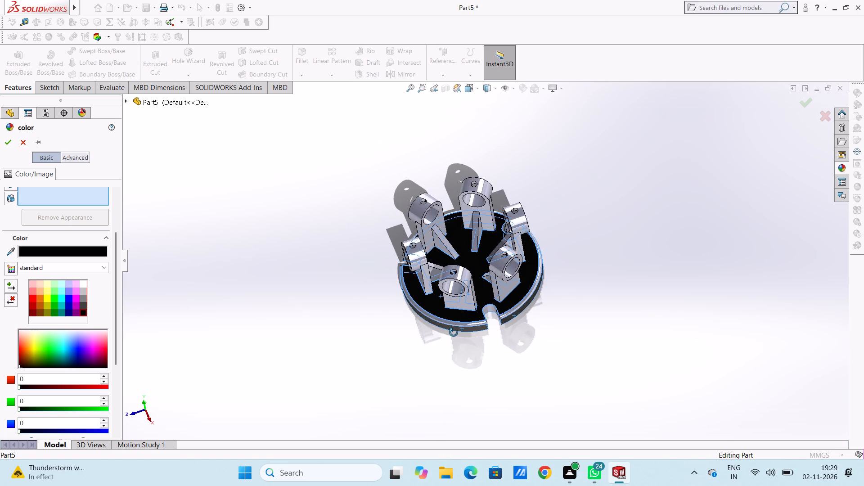
pyautogui.moveTo(454, 333); pyautogui.dragTo(457, 347, button='middle')
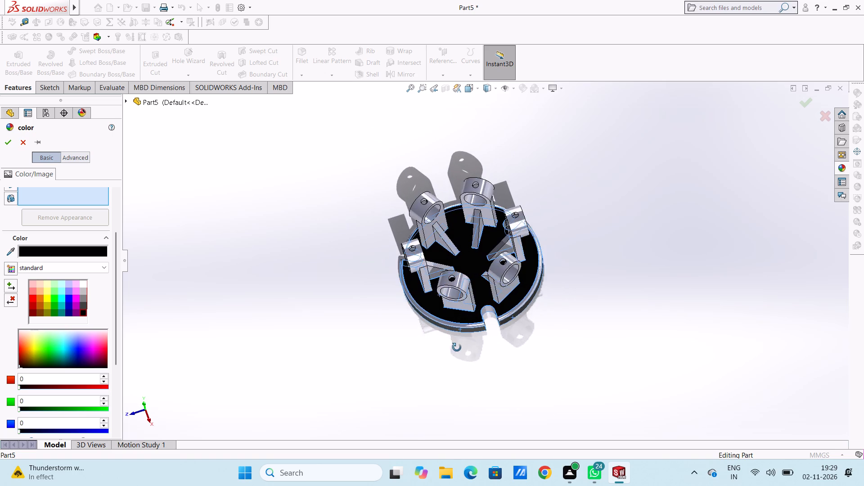
pyautogui.moveTo(457, 347); pyautogui.dragTo(435, 314, button='middle')
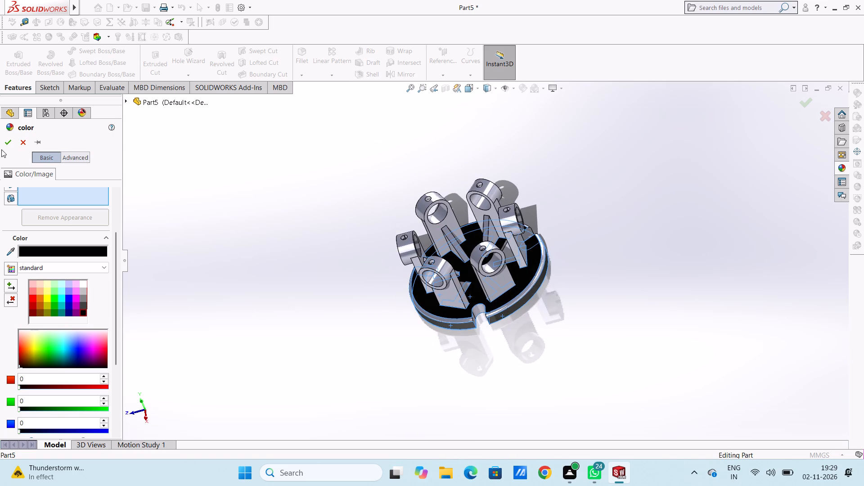
pyautogui.click(8, 143)
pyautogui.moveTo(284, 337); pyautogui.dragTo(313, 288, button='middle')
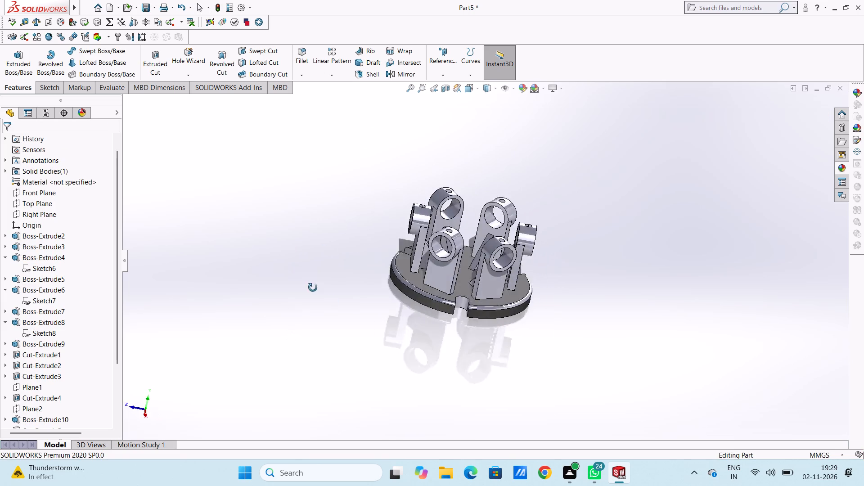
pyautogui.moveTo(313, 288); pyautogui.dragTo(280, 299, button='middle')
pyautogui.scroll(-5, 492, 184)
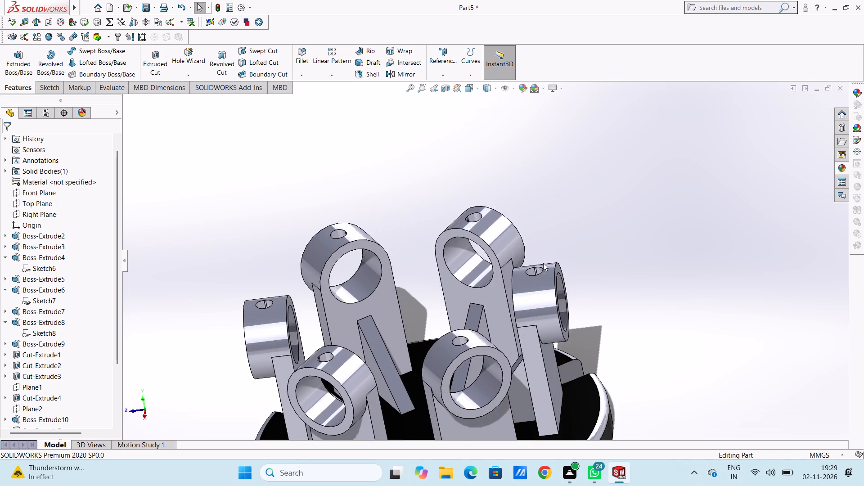
# Give the whole part a pinkish-red colour appearance (RGB 255, 98, 113) and apply it.
pyautogui.moveTo(553, 268); pyautogui.dragTo(567, 310, button='middle')
pyautogui.moveTo(553, 313); pyautogui.dragTo(540, 317, button='middle')
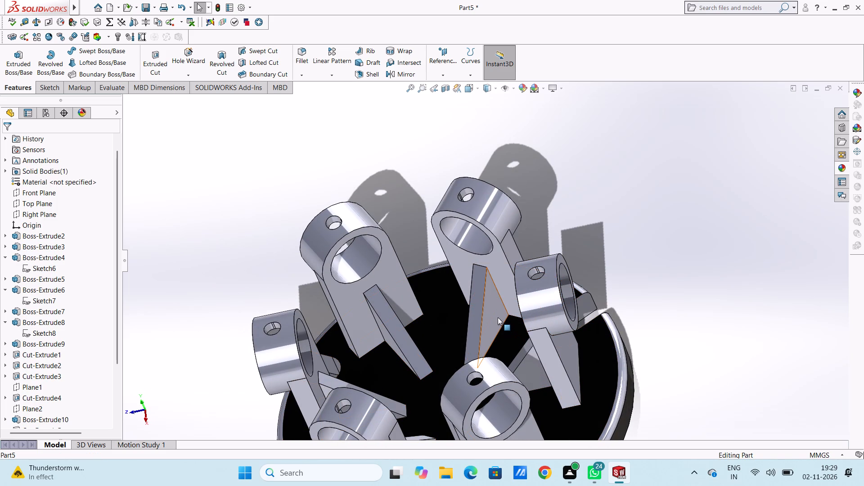
pyautogui.scroll(3, 560, 291)
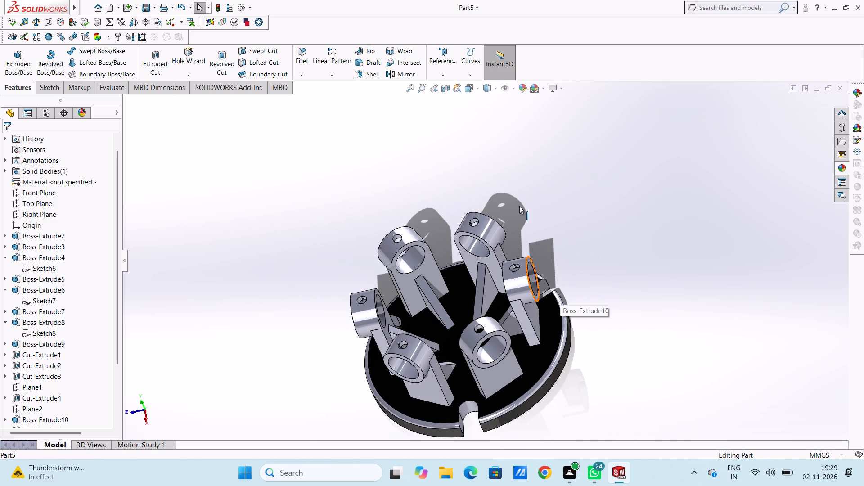
pyautogui.click(520, 90)
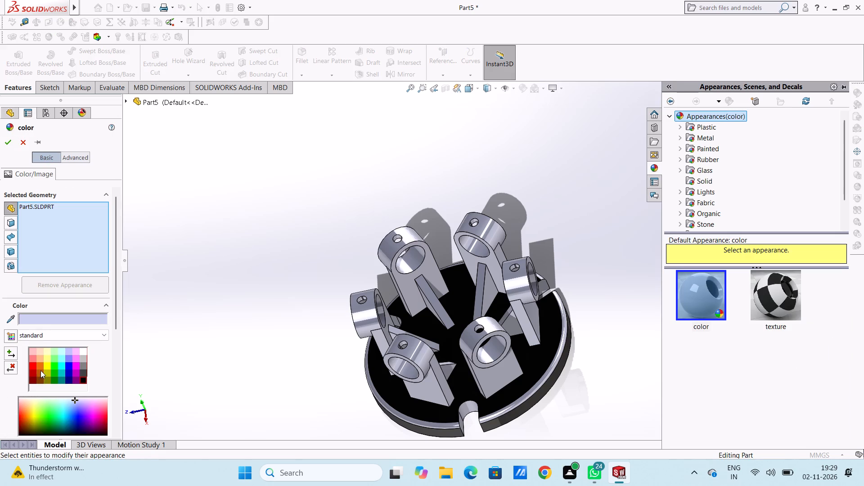
pyautogui.click(38, 367)
pyautogui.scroll(-1, 45, 373)
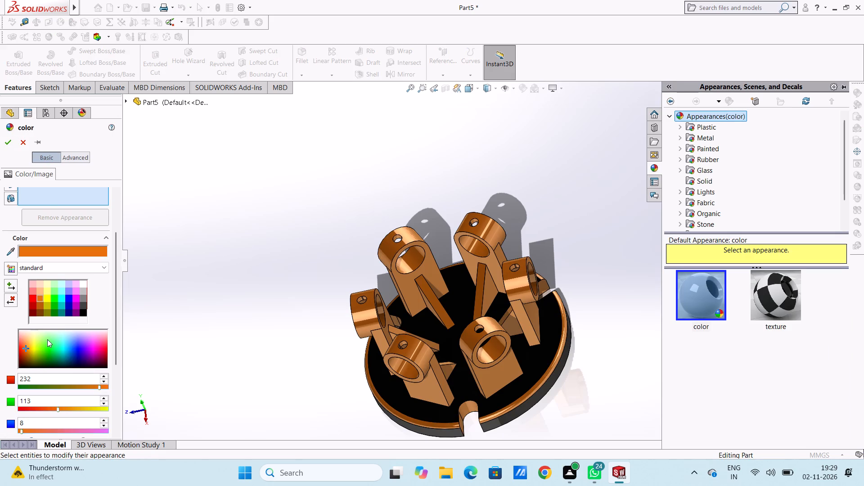
pyautogui.scroll(1, 46, 337)
pyautogui.scroll(-3, 53, 359)
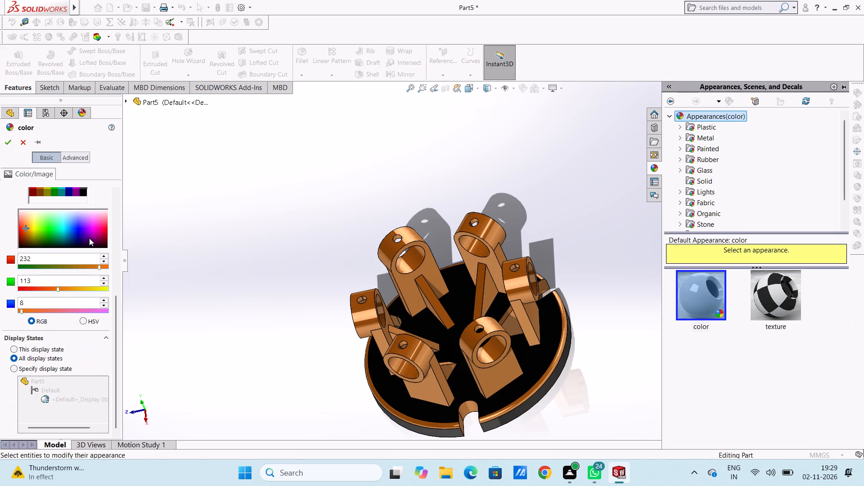
pyautogui.click(89, 238)
pyautogui.click(95, 236)
pyautogui.click(99, 237)
pyautogui.click(102, 237)
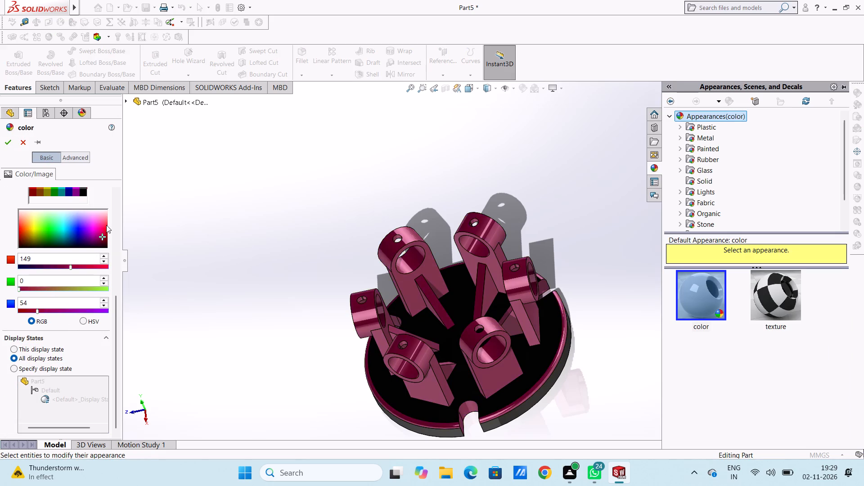
pyautogui.click(106, 225)
pyautogui.click(106, 221)
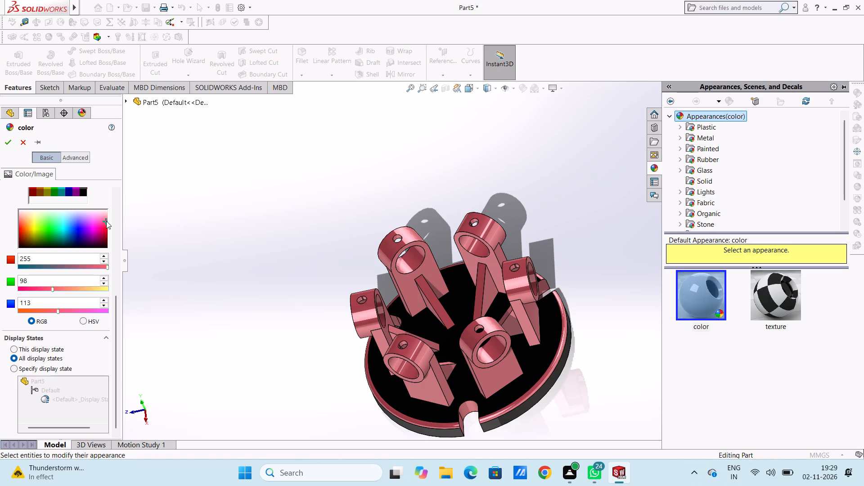
pyautogui.moveTo(296, 260); pyautogui.dragTo(336, 203, button='middle')
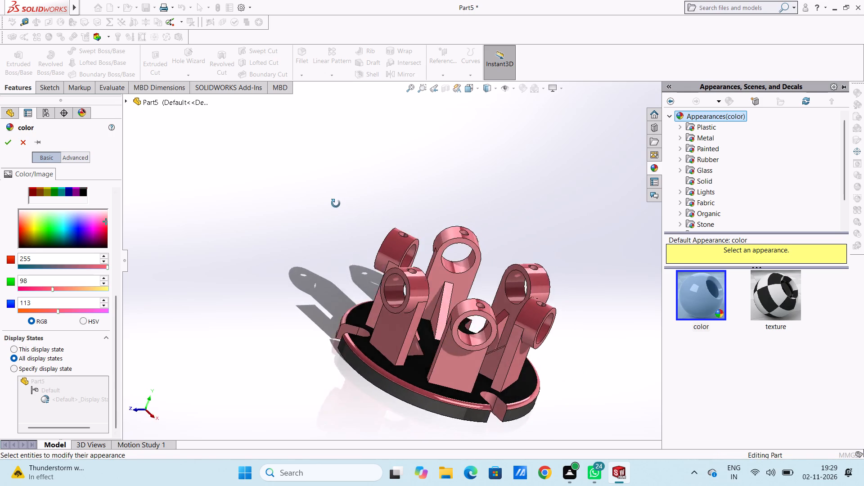
pyautogui.moveTo(336, 203); pyautogui.dragTo(303, 206, button='middle')
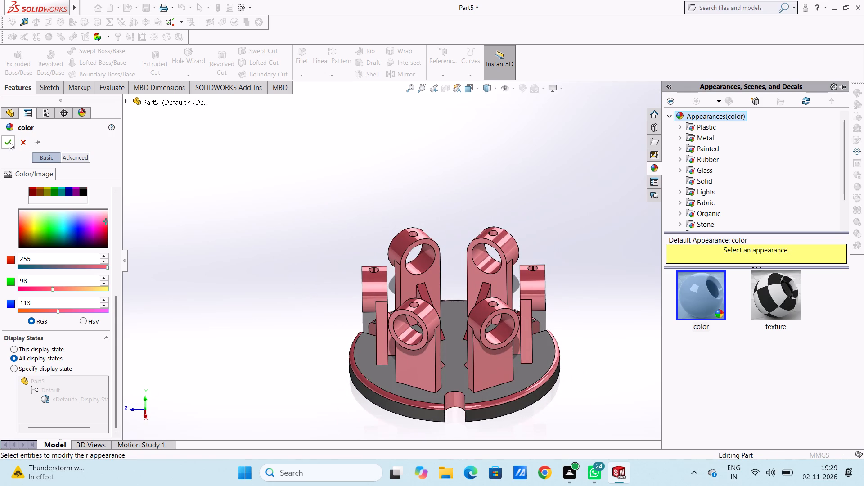
pyautogui.click(9, 145)
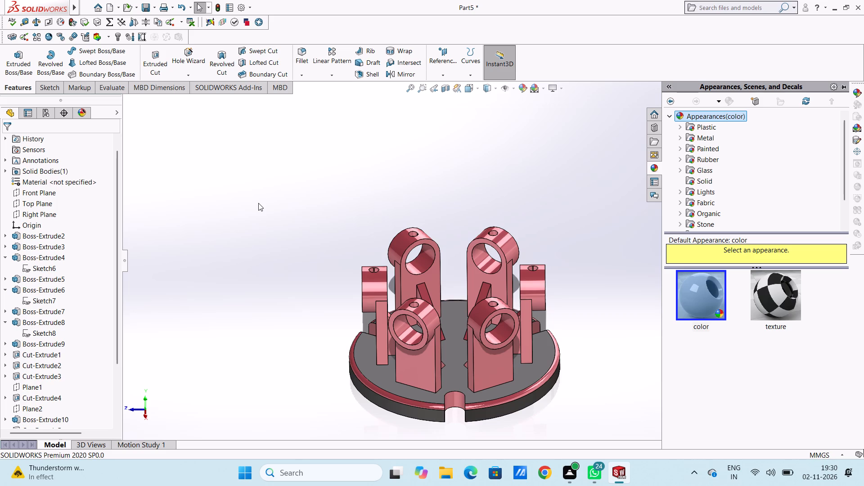
# Apply the chromium plate metal appearance to the Cut-Extrude2 feature, the large bores of one opposite pair of tabs.
pyautogui.moveTo(278, 305); pyautogui.dragTo(256, 289, button='middle')
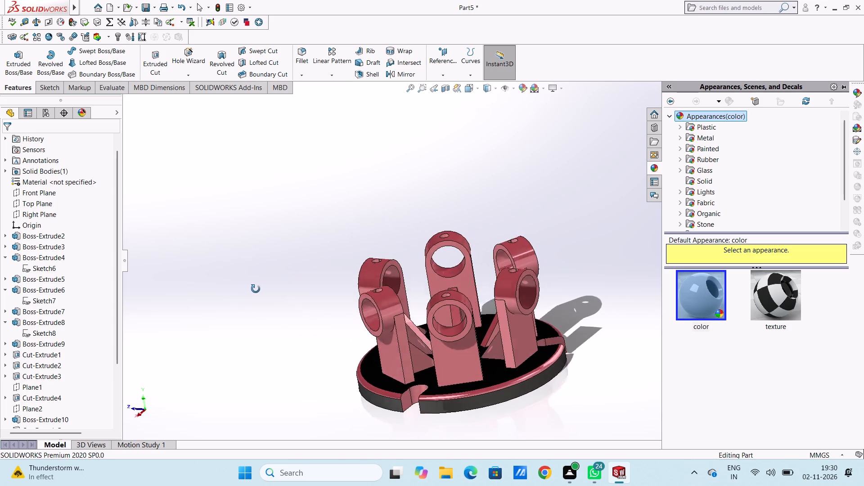
pyautogui.moveTo(256, 289); pyautogui.dragTo(280, 272, button='middle')
pyautogui.scroll(-5, 506, 334)
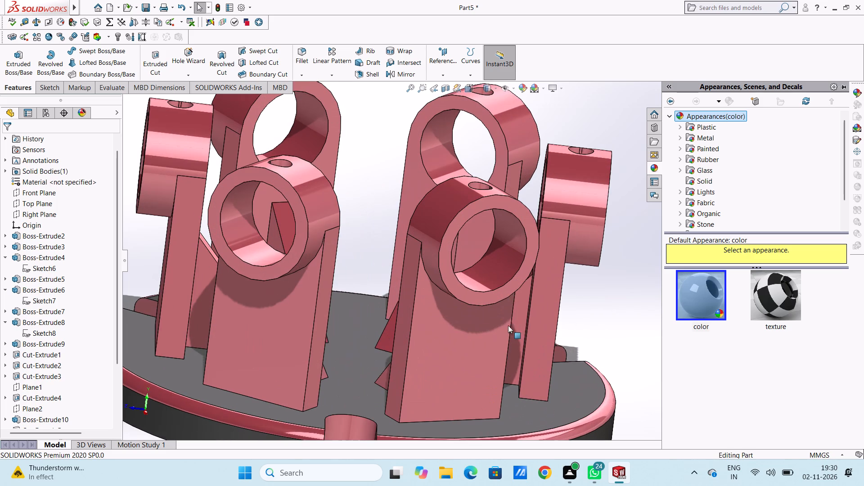
pyautogui.click(698, 137)
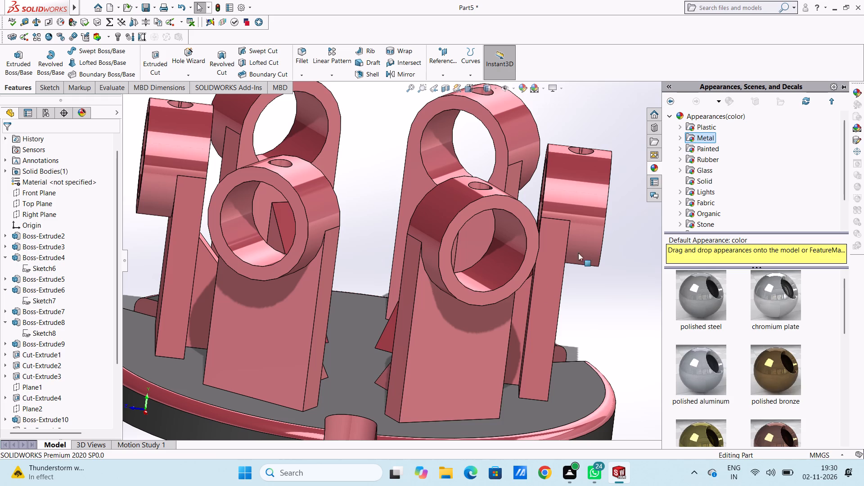
pyautogui.moveTo(427, 291); pyautogui.dragTo(444, 341, button='middle')
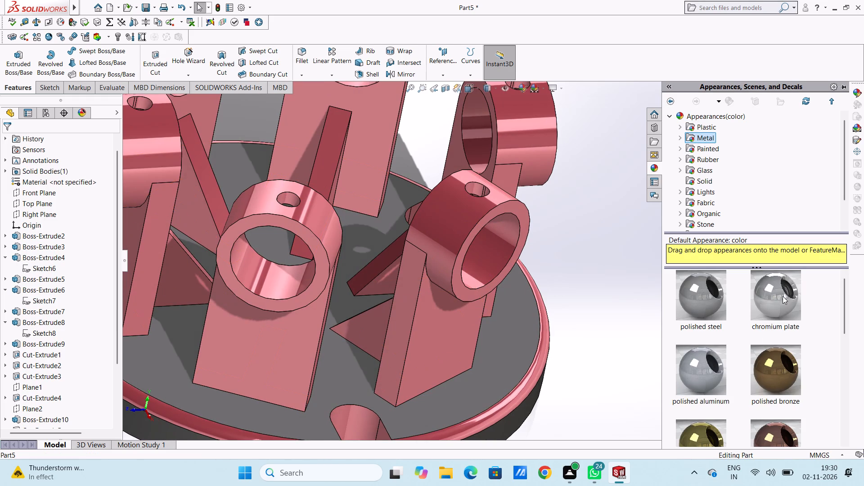
pyautogui.scroll(-5, 507, 240)
pyautogui.moveTo(771, 297); pyautogui.dragTo(429, 272)
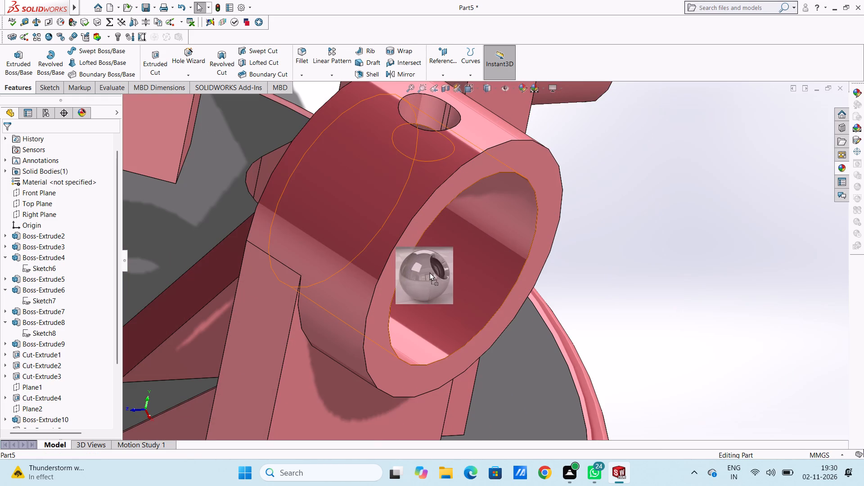
pyautogui.moveTo(429, 272); pyautogui.dragTo(431, 273)
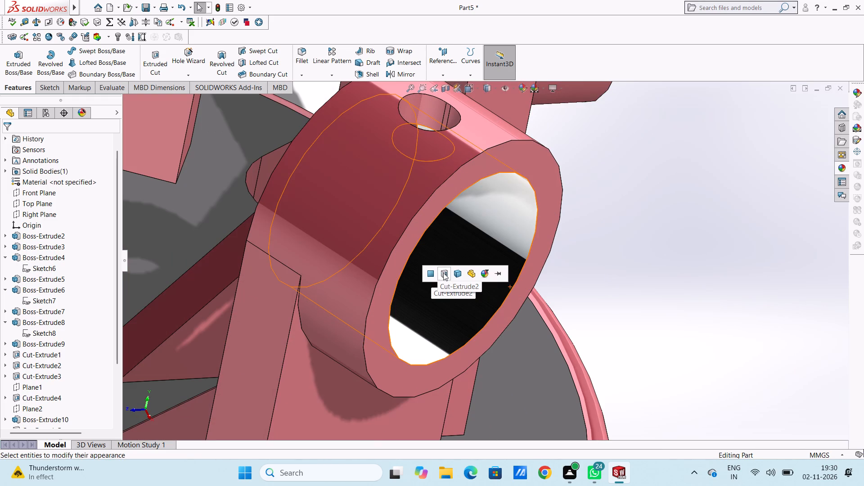
pyautogui.click(443, 273)
# Apply the chromium plate appearance to the Cut-Extrude3 feature, the large bores of a second pair of tabs.
pyautogui.scroll(4, 646, 256)
pyautogui.scroll(4, 607, 258)
pyautogui.moveTo(608, 297); pyautogui.dragTo(589, 289, button='middle')
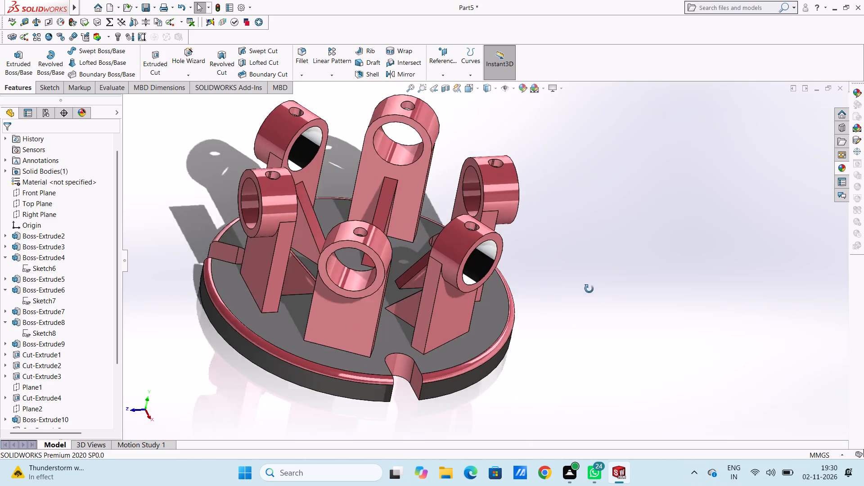
pyautogui.moveTo(589, 289); pyautogui.dragTo(598, 280, button='middle')
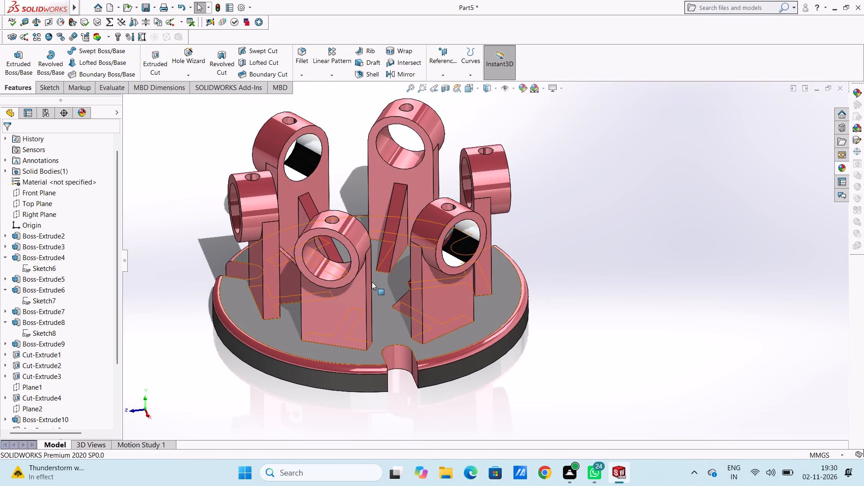
pyautogui.scroll(-2, 366, 281)
pyautogui.scroll(-6, 320, 266)
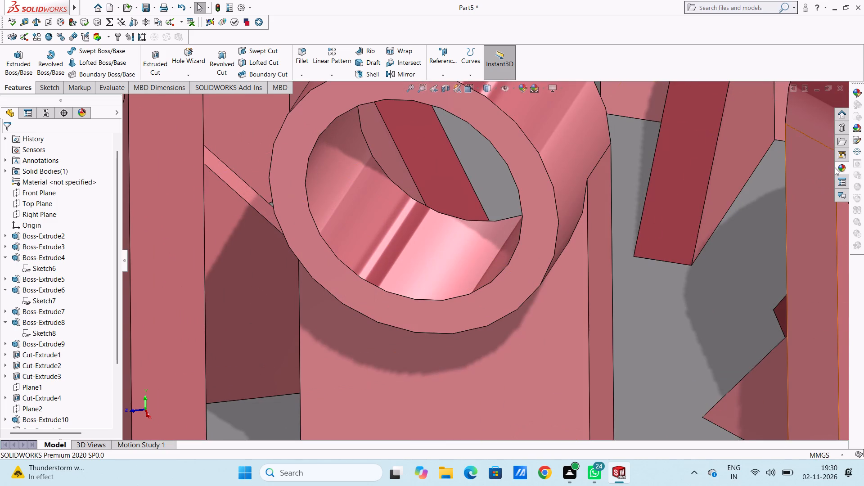
pyautogui.click(835, 167)
pyautogui.moveTo(759, 298); pyautogui.dragTo(432, 251)
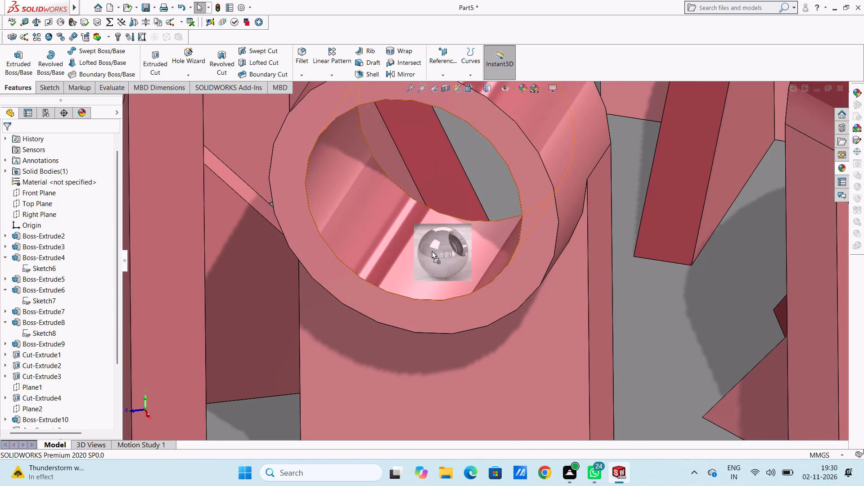
pyautogui.moveTo(432, 251); pyautogui.dragTo(431, 251)
pyautogui.click(435, 253)
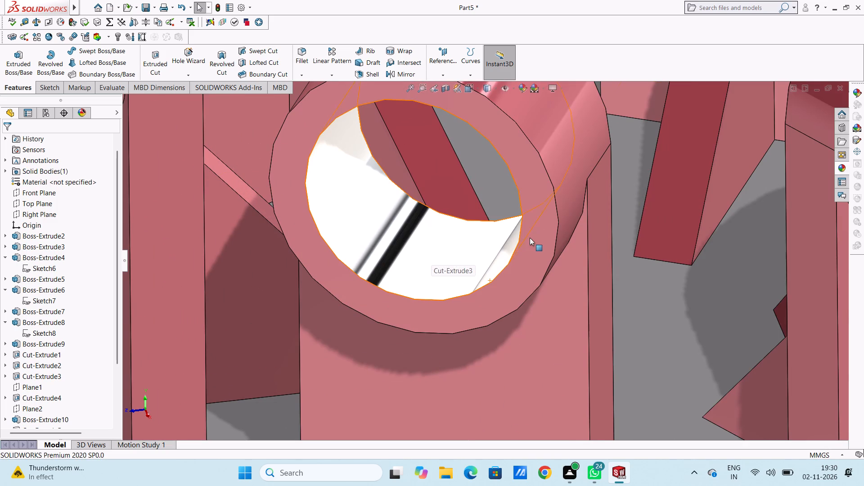
# Apply the chromium plate appearance to the Cut-Extrude1 feature, the large bores of the remaining pair of tabs.
pyautogui.scroll(10, 530, 238)
pyautogui.moveTo(562, 205); pyautogui.dragTo(508, 236, button='middle')
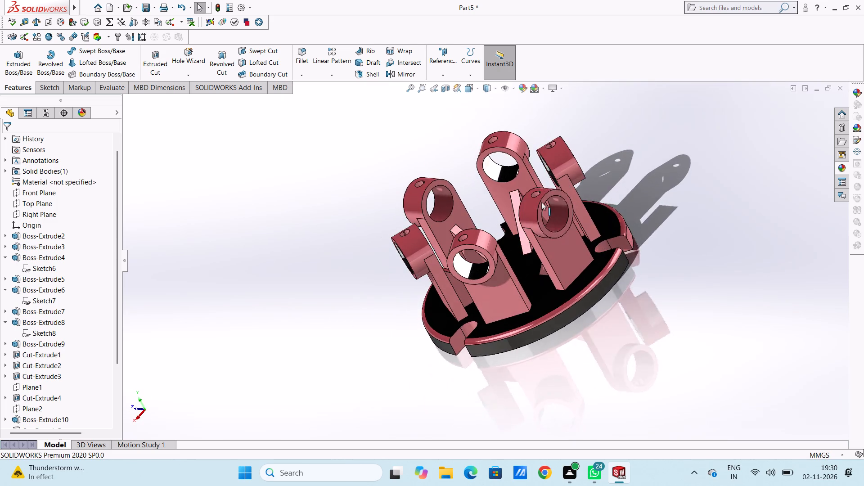
pyautogui.scroll(-4, 544, 201)
pyautogui.scroll(1, 564, 254)
pyautogui.moveTo(566, 253); pyautogui.dragTo(569, 263, button='middle')
pyautogui.scroll(-5, 539, 228)
pyautogui.click(838, 168)
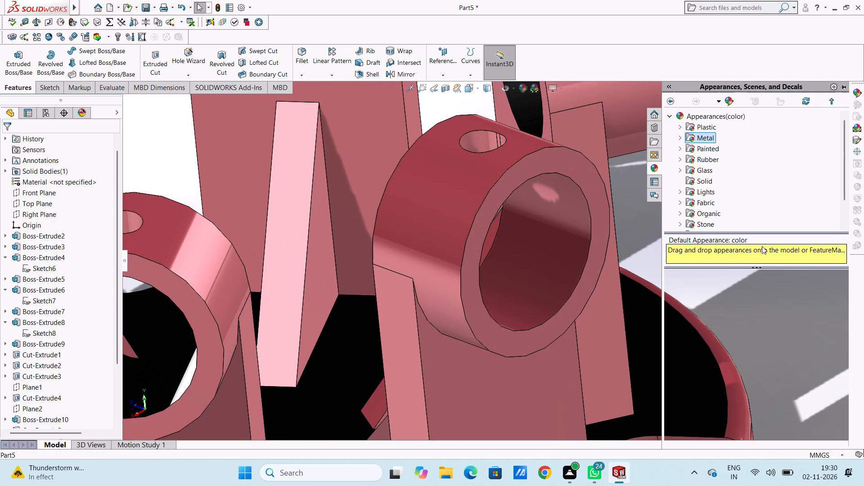
pyautogui.moveTo(783, 284); pyautogui.dragTo(578, 235)
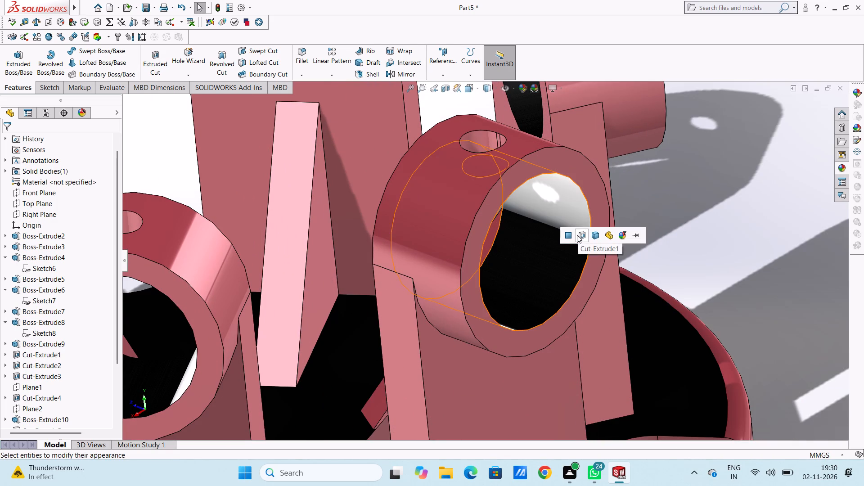
pyautogui.click(580, 236)
# Apply the chromium plate appearance to the Cut-Extrude4 feature, the small holes through the tops of the tab rings.
pyautogui.scroll(5, 565, 244)
pyautogui.scroll(4, 397, 243)
pyautogui.scroll(-6, 395, 265)
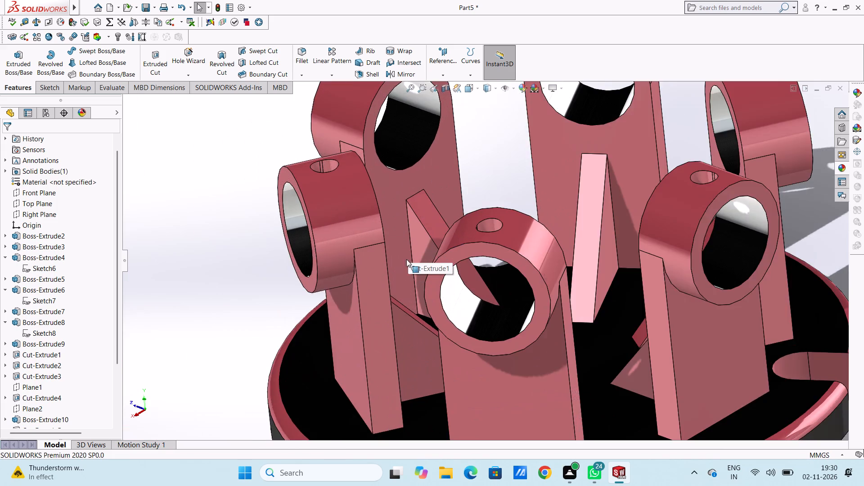
pyautogui.scroll(-5, 454, 238)
pyautogui.scroll(-3, 529, 231)
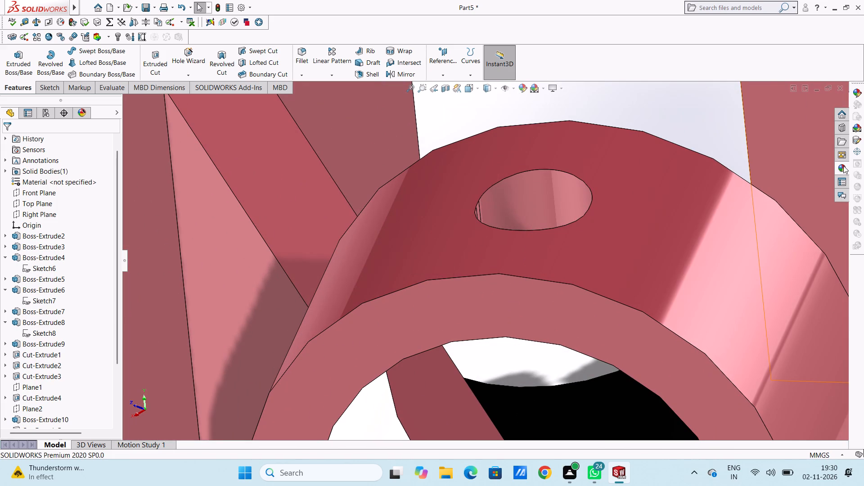
pyautogui.click(837, 168)
pyautogui.scroll(-1, 473, 195)
pyautogui.moveTo(501, 223); pyautogui.dragTo(505, 272, button='middle')
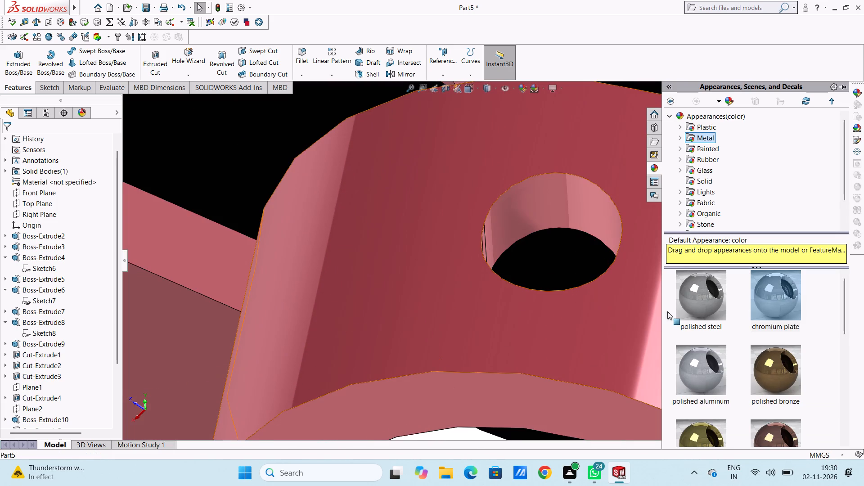
pyautogui.moveTo(782, 293); pyautogui.dragTo(571, 205)
pyautogui.click(575, 206)
# Examine the coloured part and its chromed bores and holes from several angles and in the isometric view.
pyautogui.scroll(2, 558, 235)
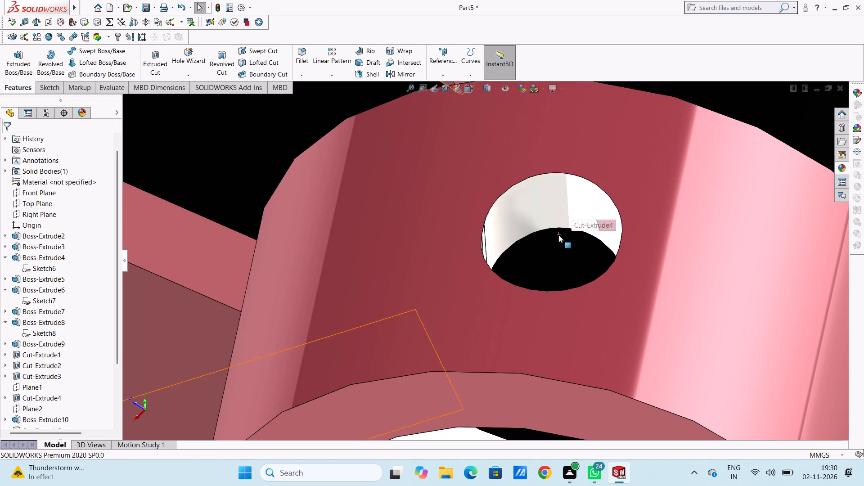
pyautogui.scroll(2, 558, 235)
pyautogui.moveTo(555, 237); pyautogui.dragTo(557, 202, button='middle')
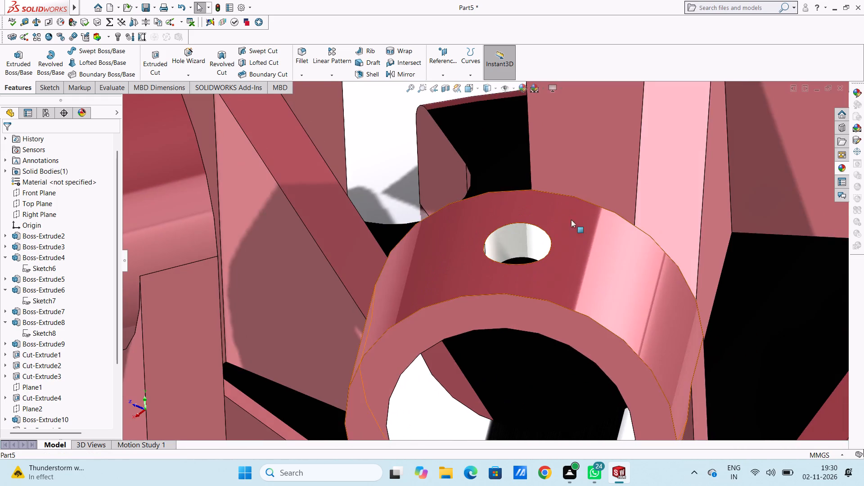
pyautogui.scroll(5, 582, 227)
pyautogui.scroll(4, 576, 267)
pyautogui.moveTo(564, 308); pyautogui.dragTo(665, 316, button='middle')
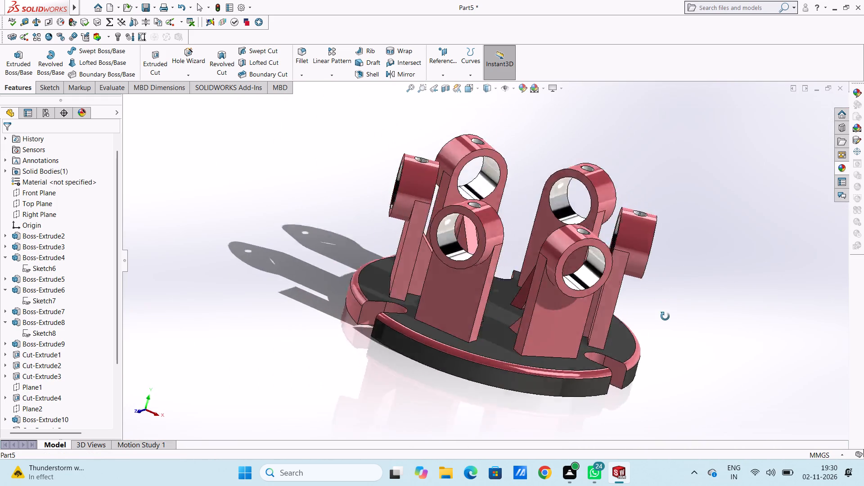
pyautogui.moveTo(665, 316); pyautogui.dragTo(620, 313, button='middle')
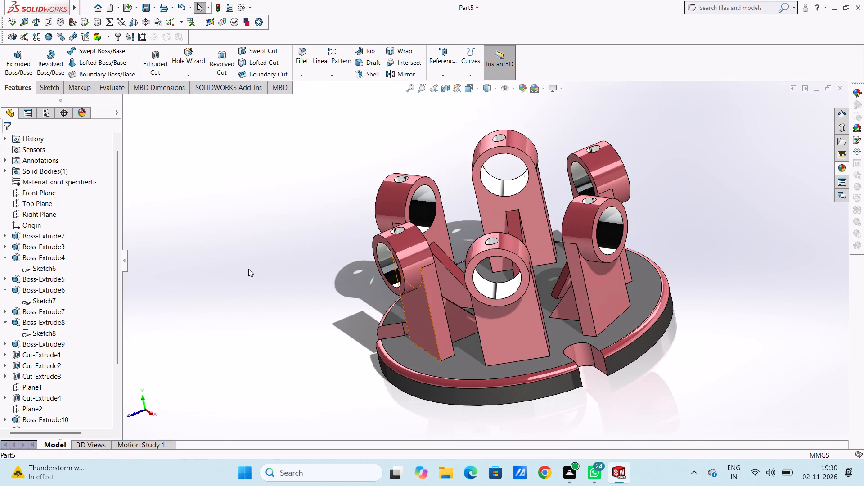
pyautogui.press('Escape')
pyautogui.press('Escape')
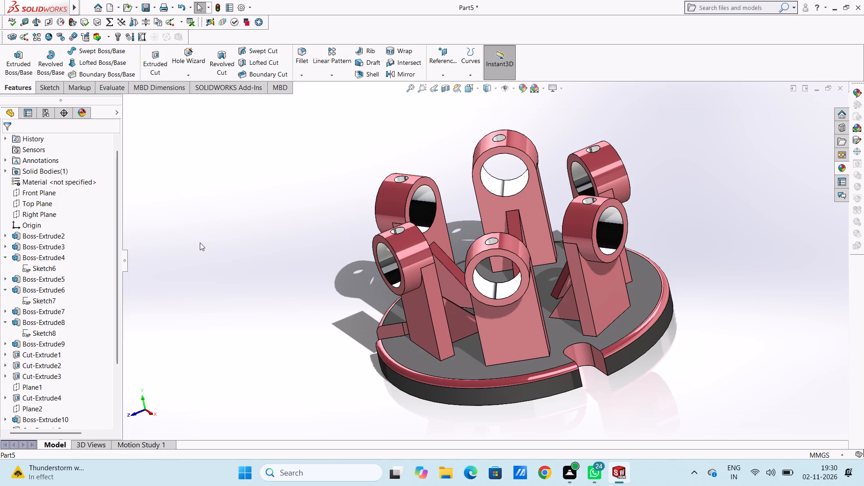
pyautogui.hotkey('ctrl', '7')
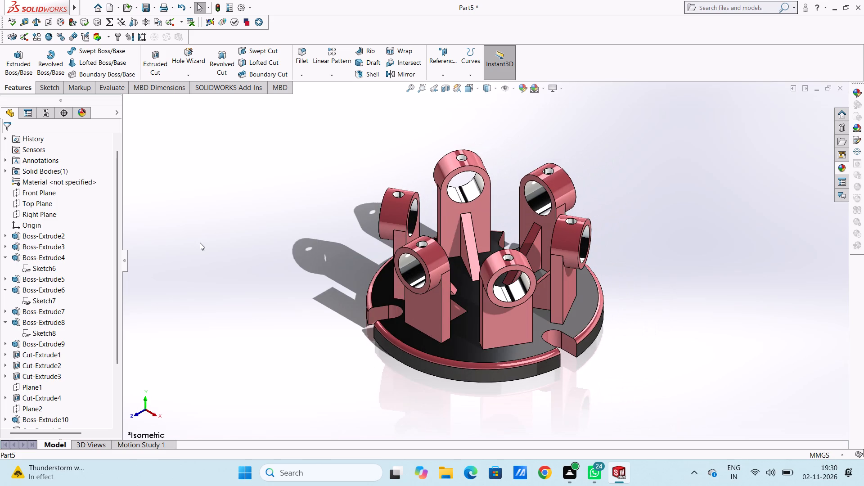
pyautogui.scroll(1, 508, 304)
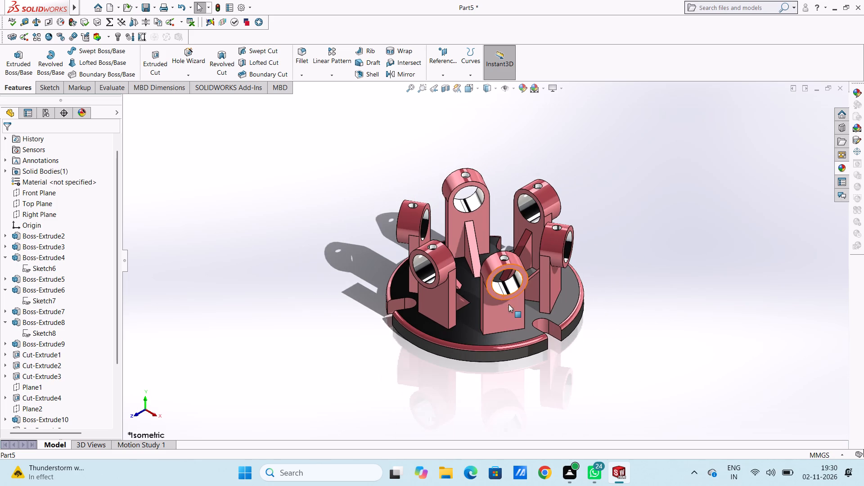
pyautogui.moveTo(470, 308); pyautogui.dragTo(444, 388, button='middle')
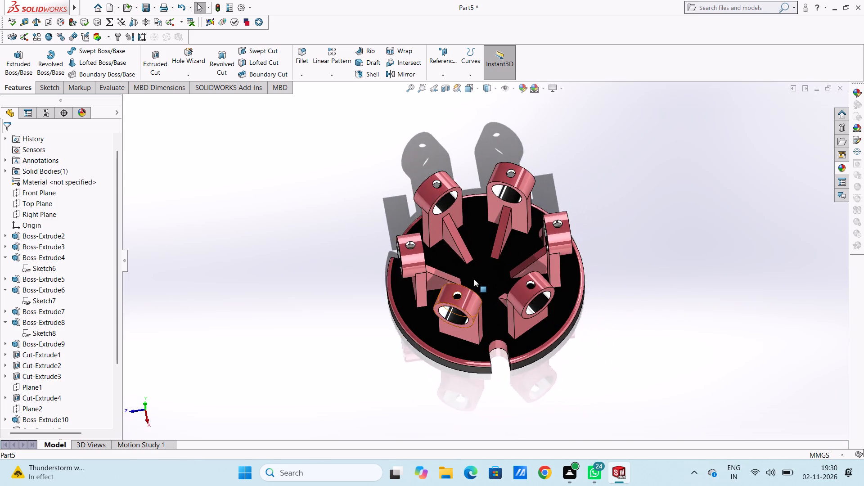
# Start a colour appearance on the sloped face of one gusset and set it to dark green, RGB 0, 72, 59.
pyautogui.scroll(-4, 475, 281)
pyautogui.click(536, 164)
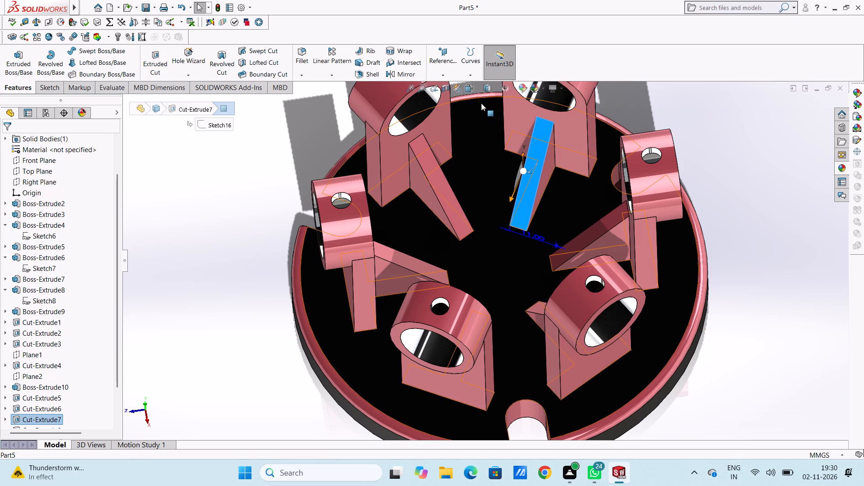
pyautogui.click(519, 88)
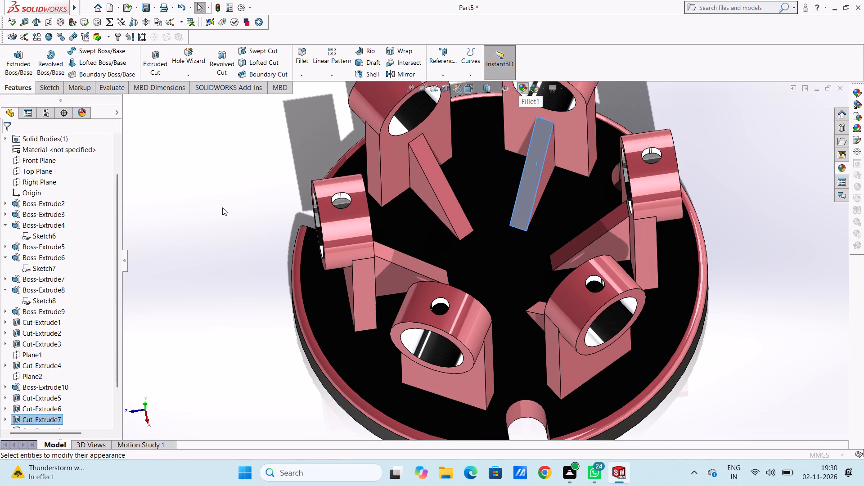
pyautogui.scroll(-1, 61, 369)
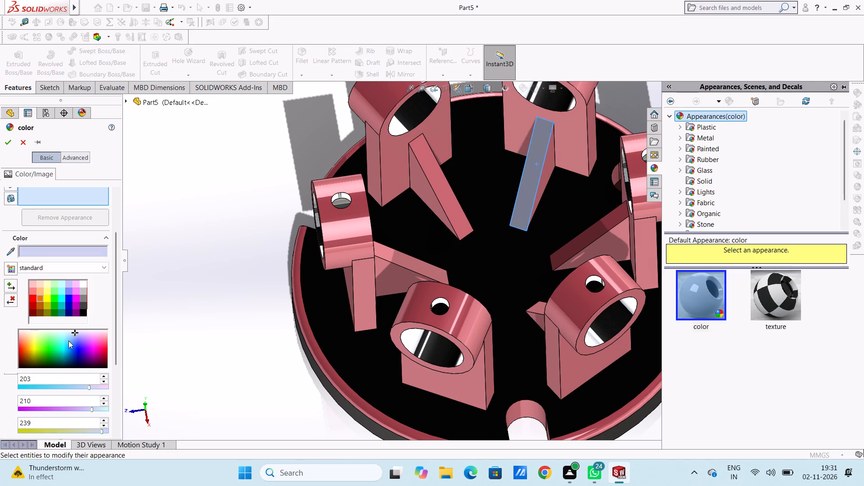
pyautogui.click(55, 301)
pyautogui.click(54, 290)
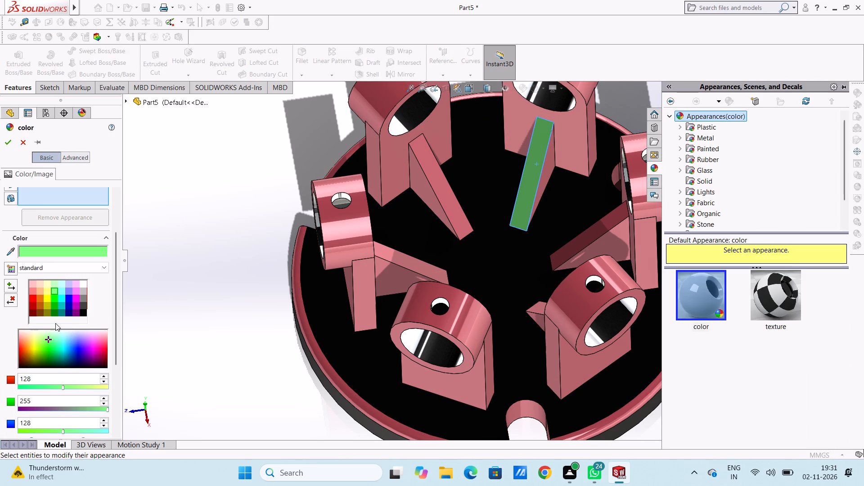
pyautogui.click(55, 350)
pyautogui.click(60, 363)
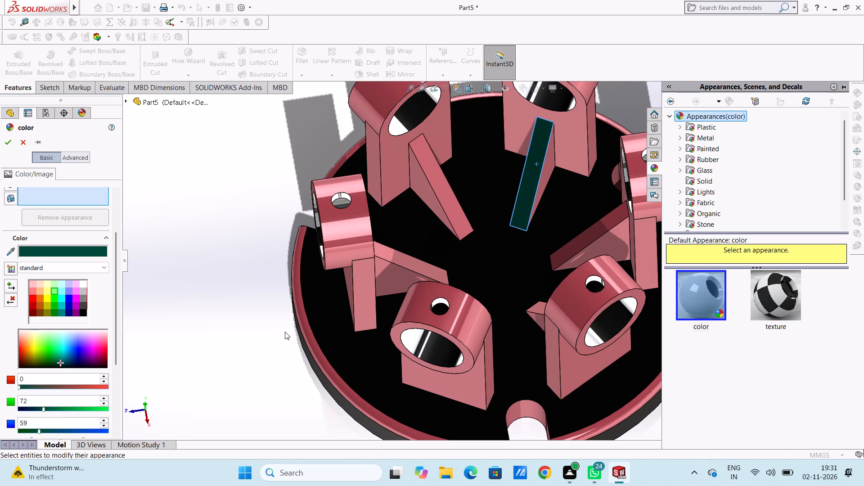
# Add that gusset's side face and the visible sloped and side faces of four more gussets to the dark green colour selection.
pyautogui.moveTo(550, 233); pyautogui.dragTo(536, 205, button='middle')
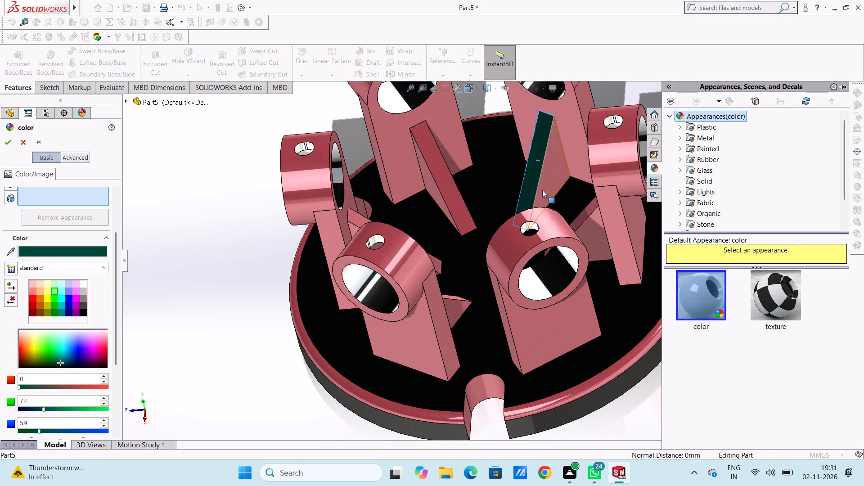
pyautogui.click(545, 184)
pyautogui.click(598, 239)
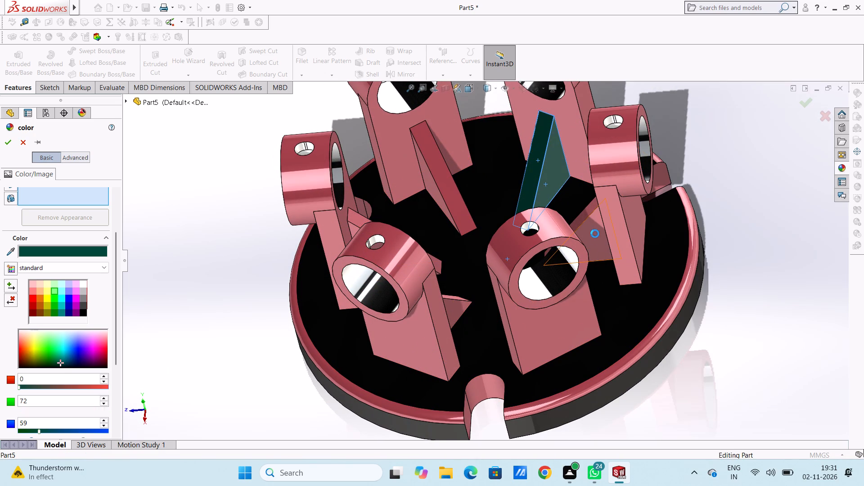
pyautogui.click(586, 214)
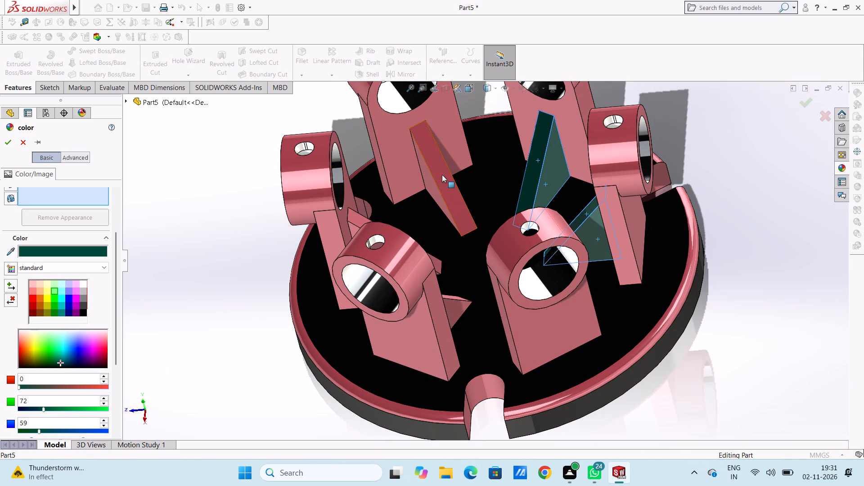
pyautogui.click(442, 175)
pyautogui.click(429, 182)
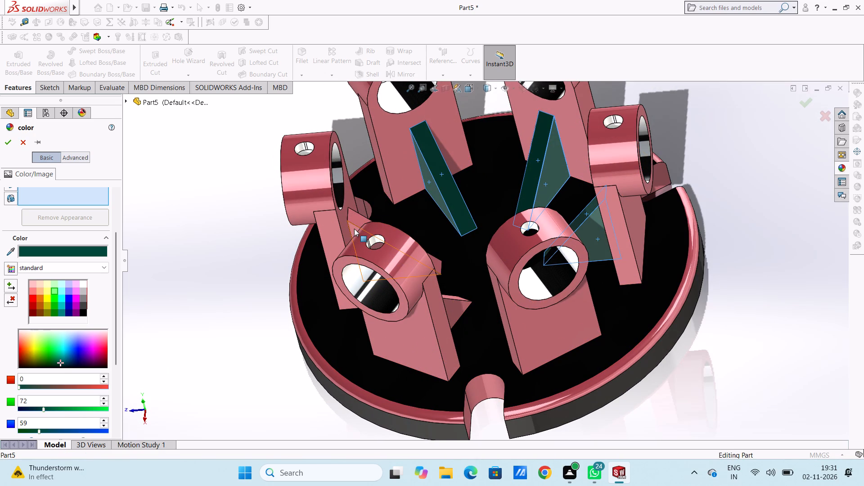
pyautogui.click(354, 229)
pyautogui.click(360, 219)
pyautogui.click(455, 310)
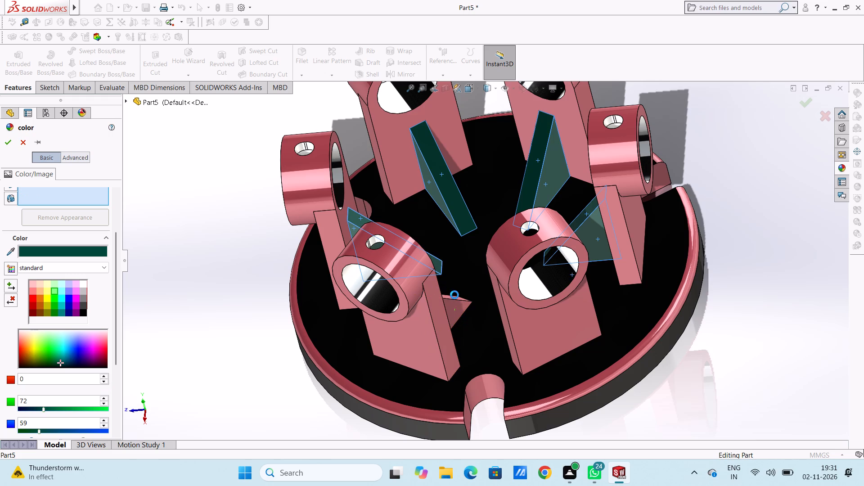
pyautogui.click(454, 295)
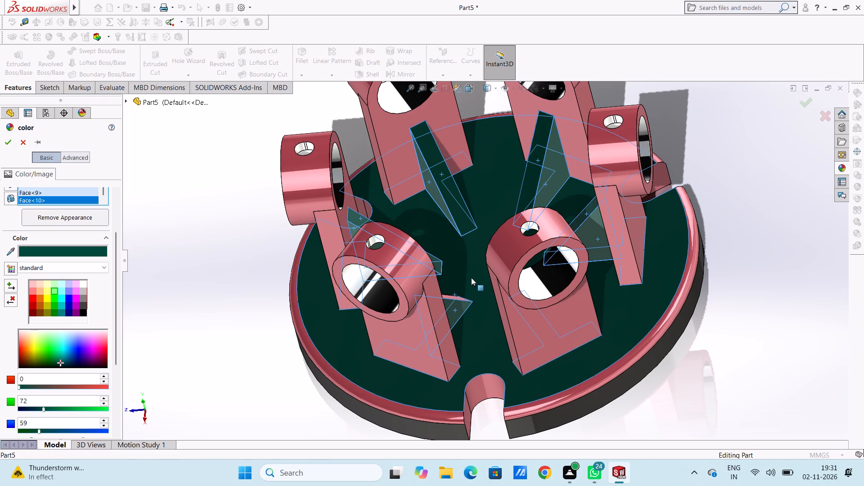
pyautogui.click(471, 277)
pyautogui.click(453, 297)
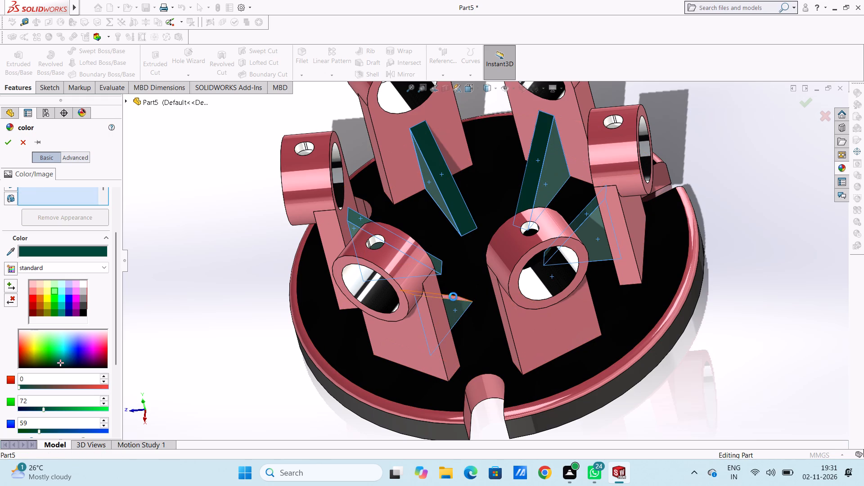
# Add the sixth gusset's sloped face and further uncoloured gusset side faces to the dark green colour selection.
pyautogui.moveTo(478, 331); pyautogui.dragTo(540, 345, button='middle')
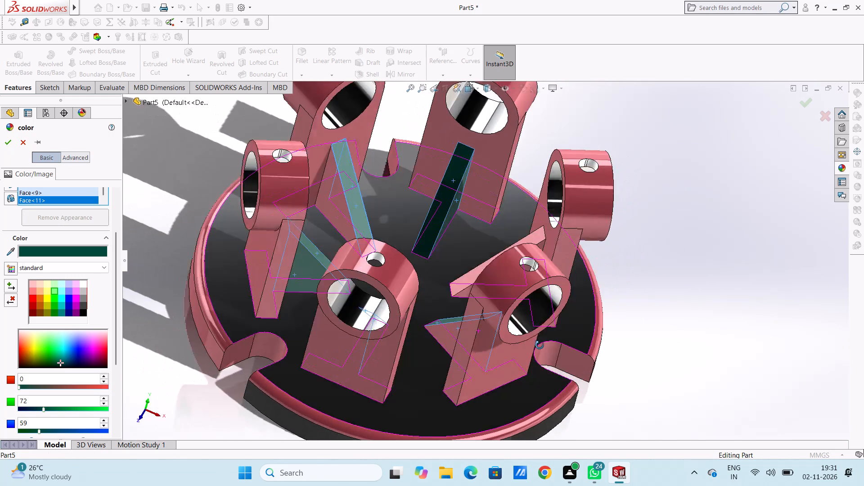
pyautogui.moveTo(540, 345); pyautogui.dragTo(552, 346, button='middle')
pyautogui.click(495, 264)
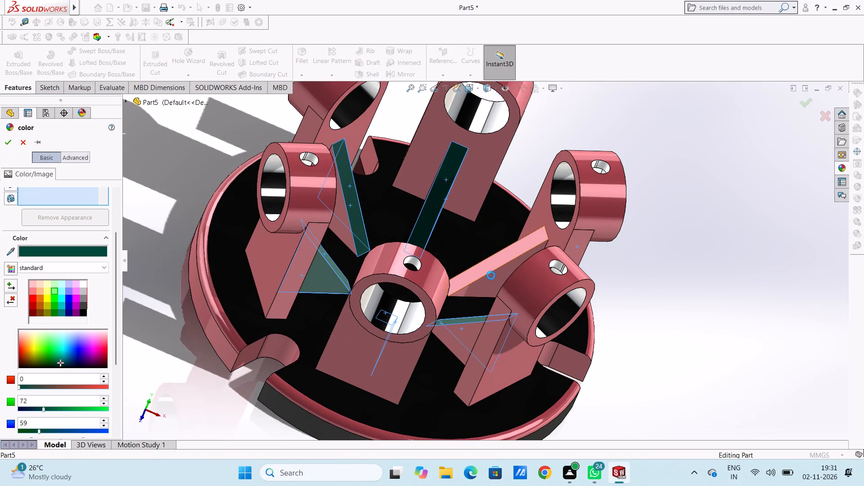
pyautogui.click(491, 275)
pyautogui.click(468, 333)
pyautogui.moveTo(479, 284); pyautogui.dragTo(500, 310, button='middle')
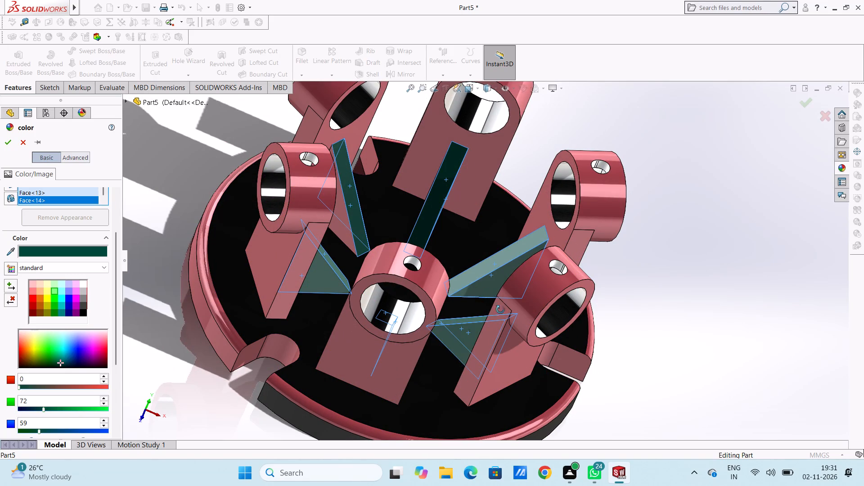
pyautogui.moveTo(500, 310); pyautogui.dragTo(501, 310, button='middle')
pyautogui.click(393, 227)
pyautogui.moveTo(461, 315); pyautogui.dragTo(424, 315, button='middle')
pyautogui.click(455, 267)
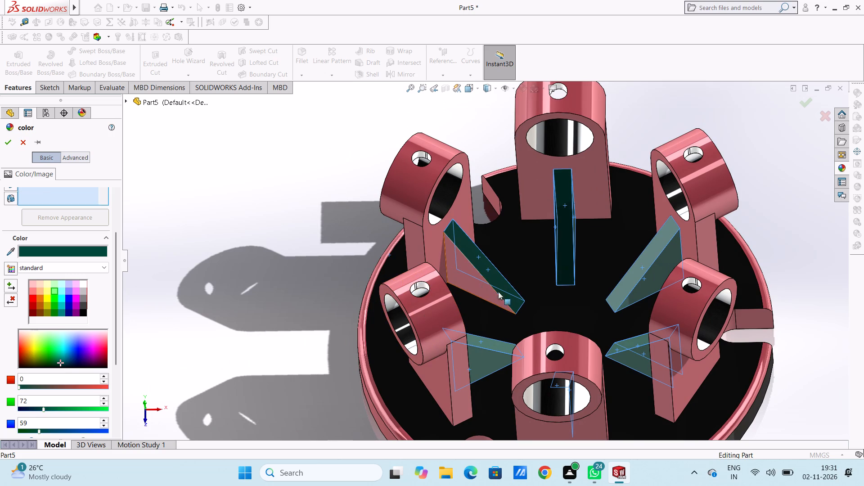
# Add the remaining uncoloured gusset side faces to the selection and apply the dark green colour to all six gussets.
pyautogui.moveTo(518, 294); pyautogui.dragTo(533, 368, button='middle')
pyautogui.scroll(-1, 510, 279)
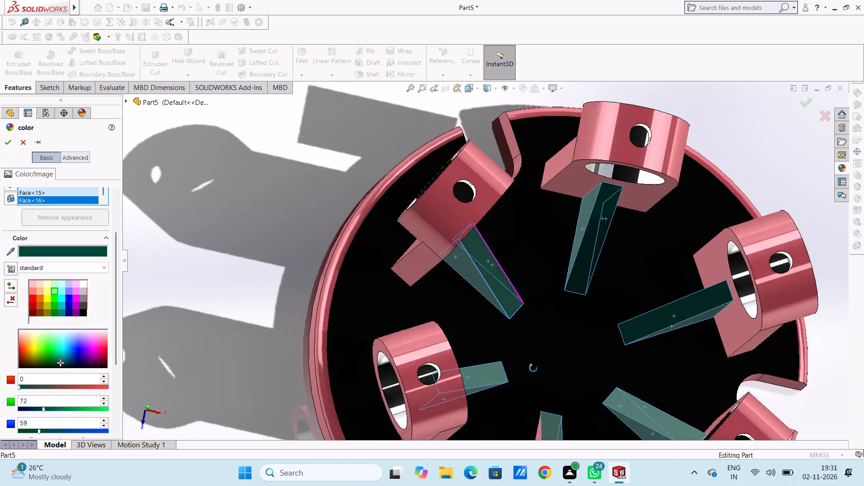
pyautogui.moveTo(533, 368); pyautogui.dragTo(538, 373, button='middle')
pyautogui.scroll(4, 559, 355)
pyautogui.moveTo(531, 352); pyautogui.dragTo(597, 344, button='middle')
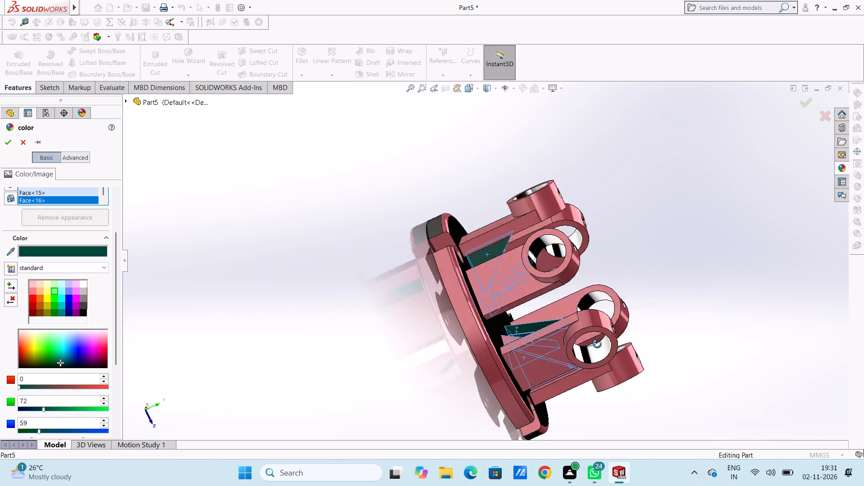
pyautogui.moveTo(597, 344); pyautogui.dragTo(566, 398, button='middle')
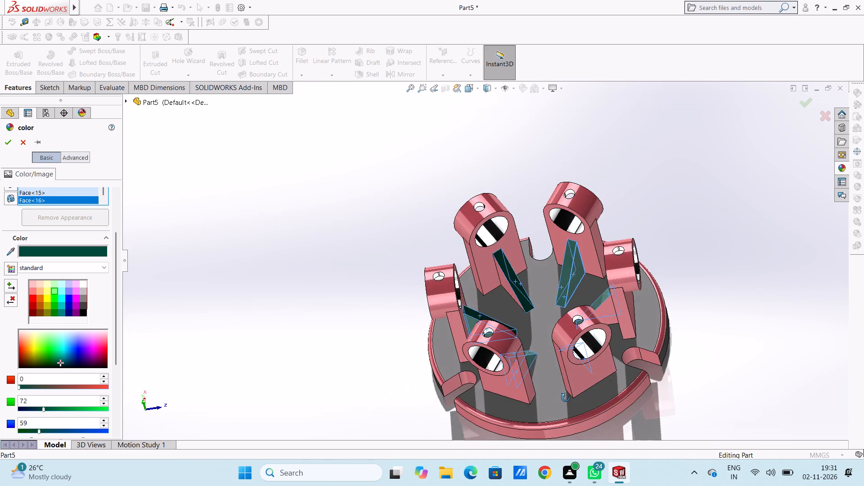
pyautogui.moveTo(566, 398); pyautogui.dragTo(573, 382, button='middle')
pyautogui.scroll(-5, 511, 287)
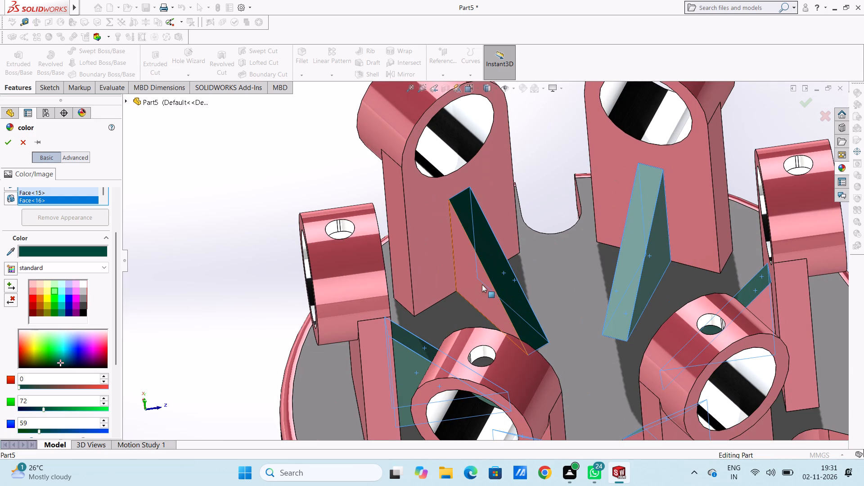
pyautogui.click(482, 284)
pyautogui.scroll(5, 600, 324)
pyautogui.moveTo(601, 352); pyautogui.dragTo(627, 342, button='middle')
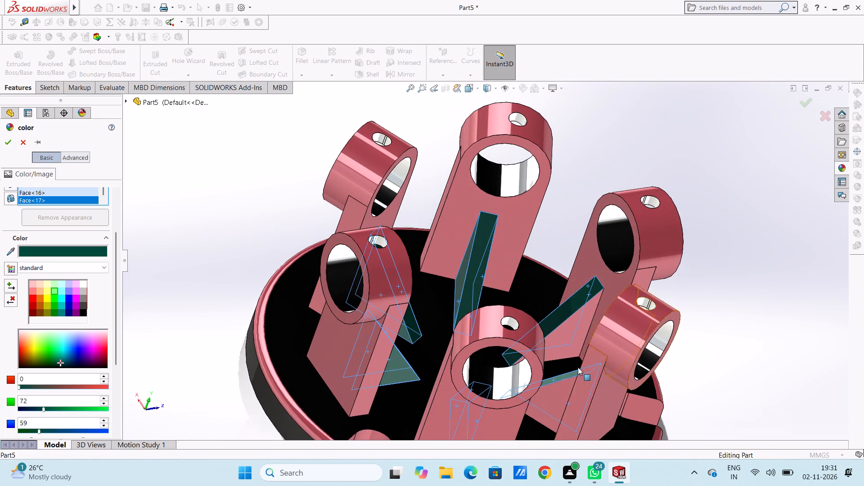
pyautogui.click(546, 400)
pyautogui.click(576, 323)
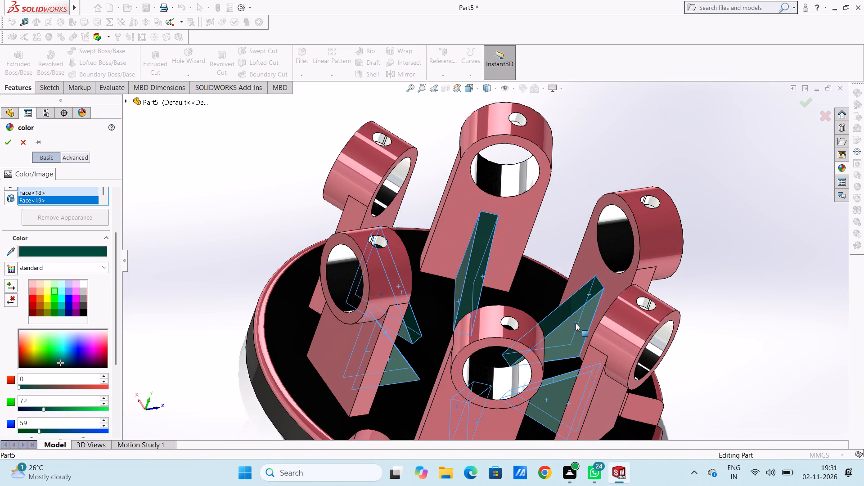
pyautogui.scroll(5, 576, 323)
pyautogui.moveTo(603, 348); pyautogui.dragTo(444, 315, button='middle')
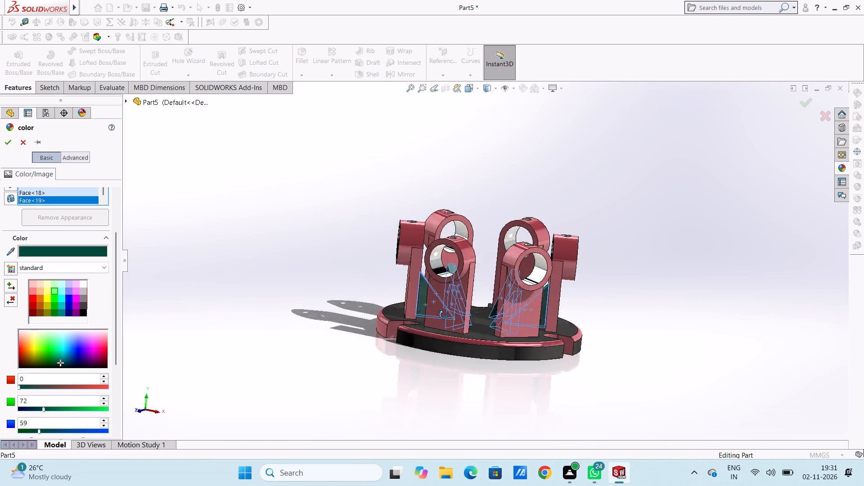
pyautogui.moveTo(444, 315); pyautogui.dragTo(449, 342, button='middle')
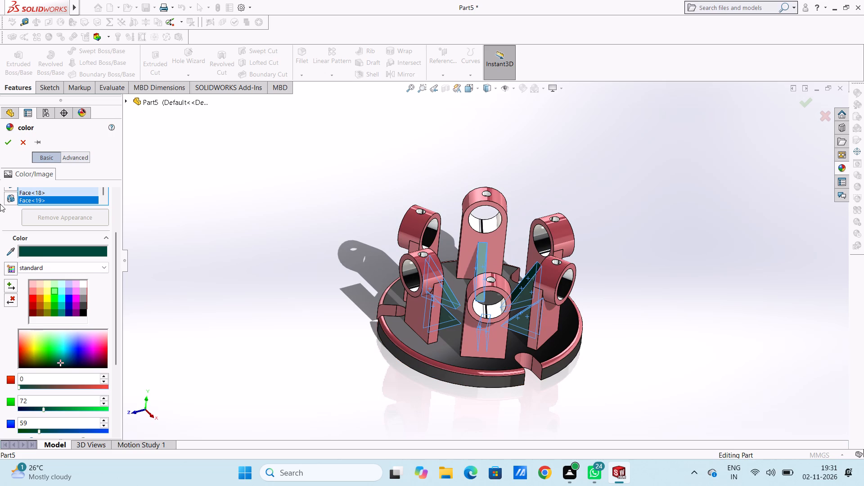
pyautogui.click(7, 148)
# Examine the part with its dark green gussets and show it in the isometric view.
pyautogui.moveTo(260, 346); pyautogui.dragTo(268, 341, button='middle')
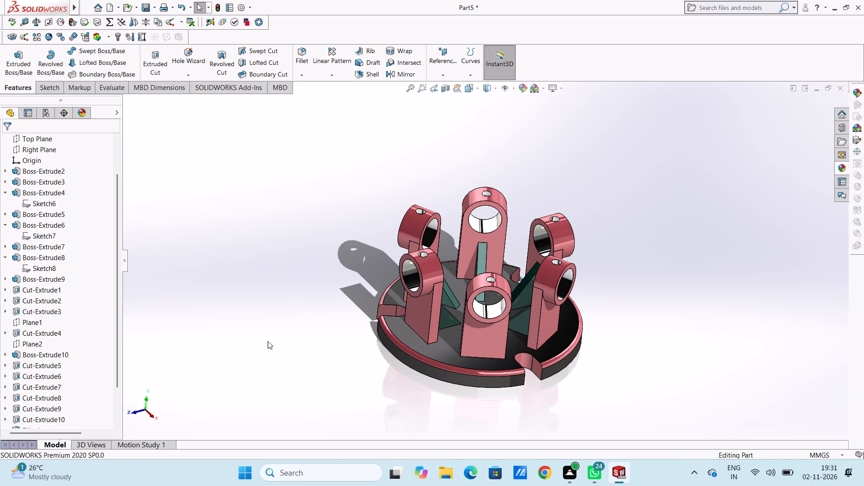
pyautogui.moveTo(268, 341); pyautogui.dragTo(251, 303, button='middle')
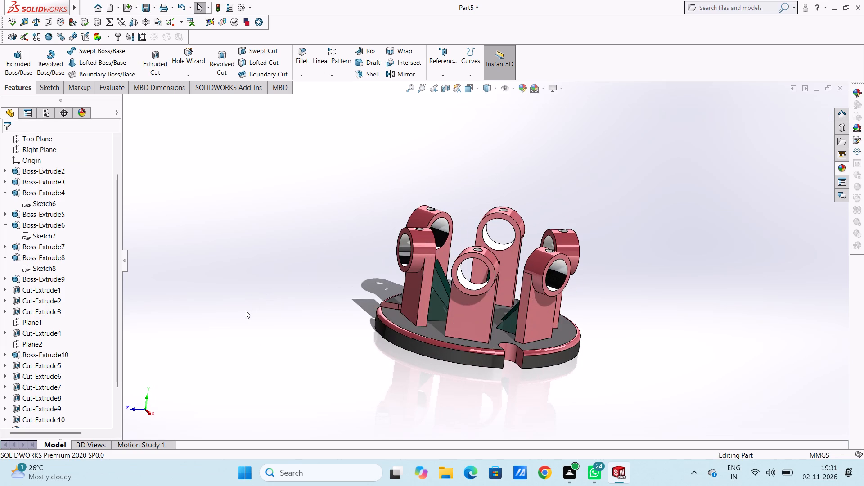
pyautogui.hotkey('ctrl', '7')
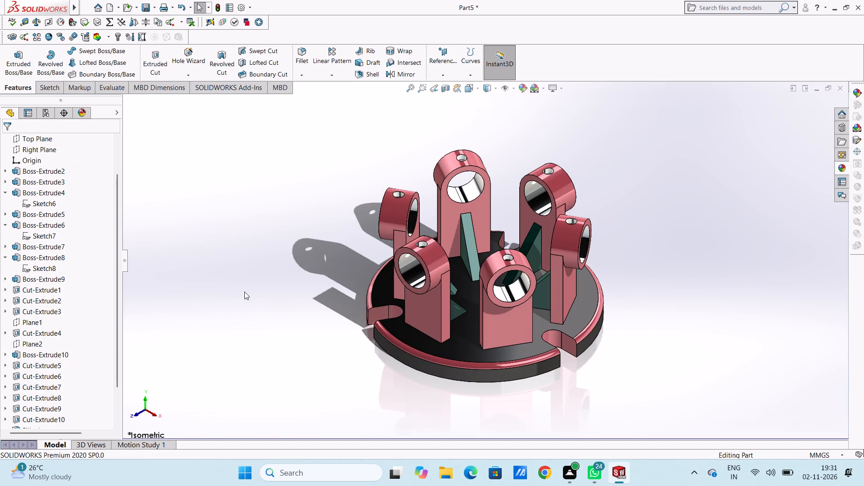
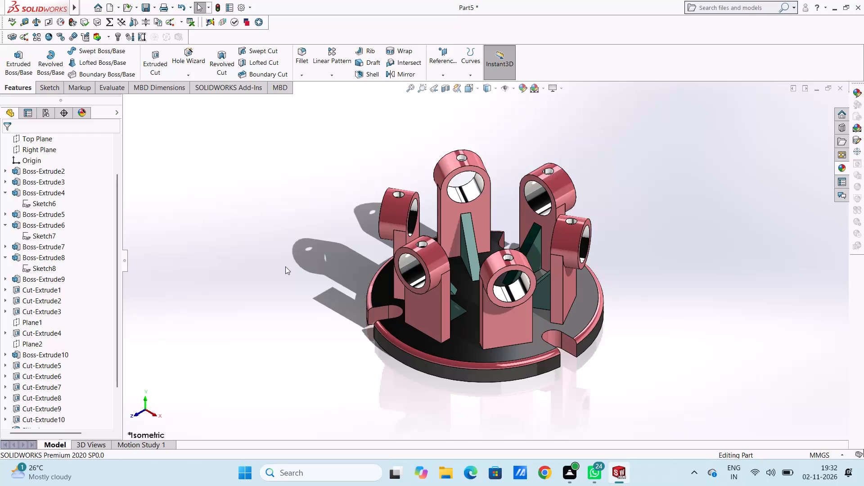
# Save the part in the Documents folder as a SOLIDWORKS Part named 6-Post Radial Yoke Flange.
pyautogui.hotkey('ctrl', 's')
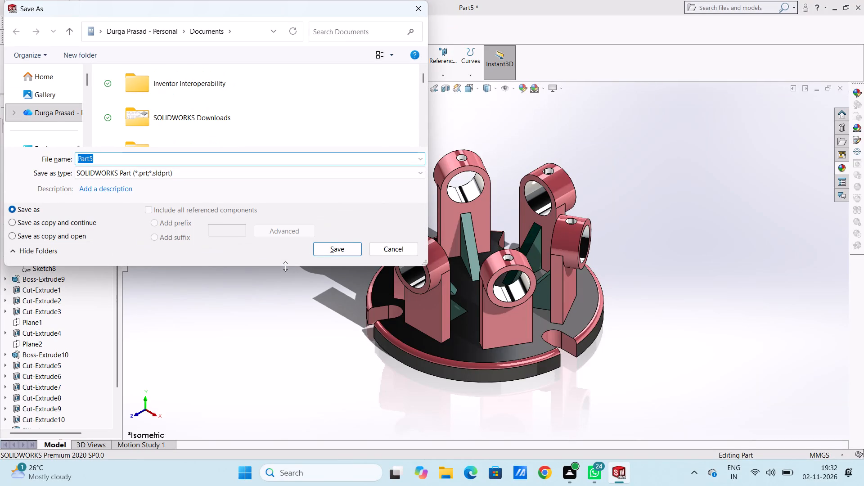
pyautogui.hotkey('ctrl', 'v')
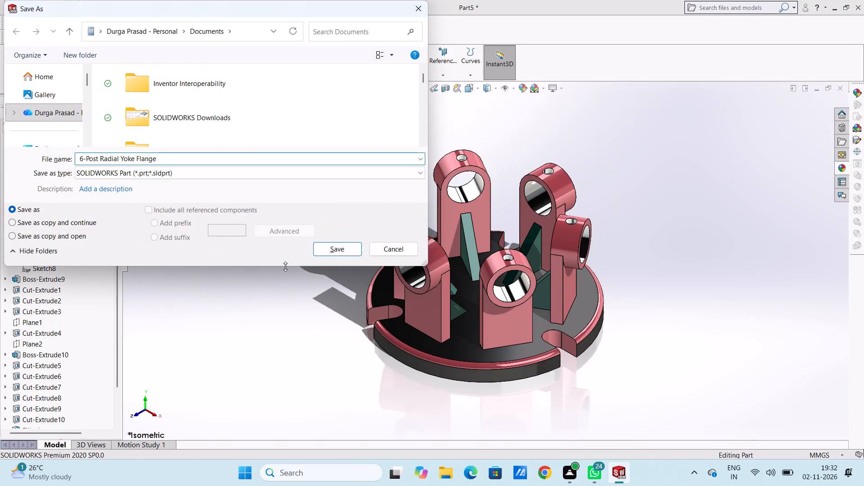
pyautogui.click(331, 251)
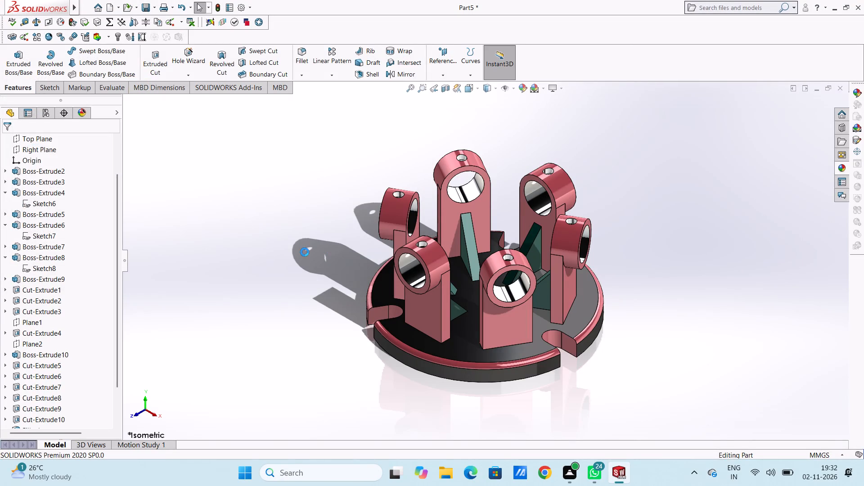
# Save a copy of the part as an Adobe PDF named 6-Post Radial Yoke Flange in the Documents folder.
pyautogui.click(154, 7)
pyautogui.click(174, 30)
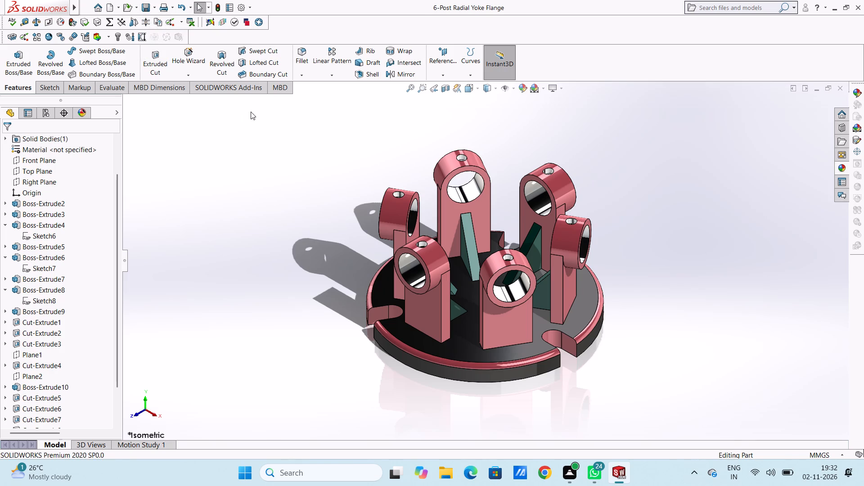
pyautogui.click(243, 174)
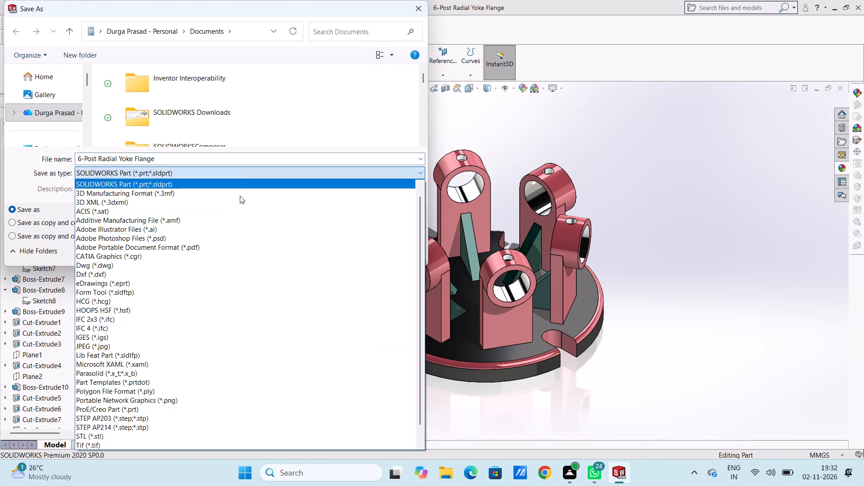
pyautogui.click(219, 250)
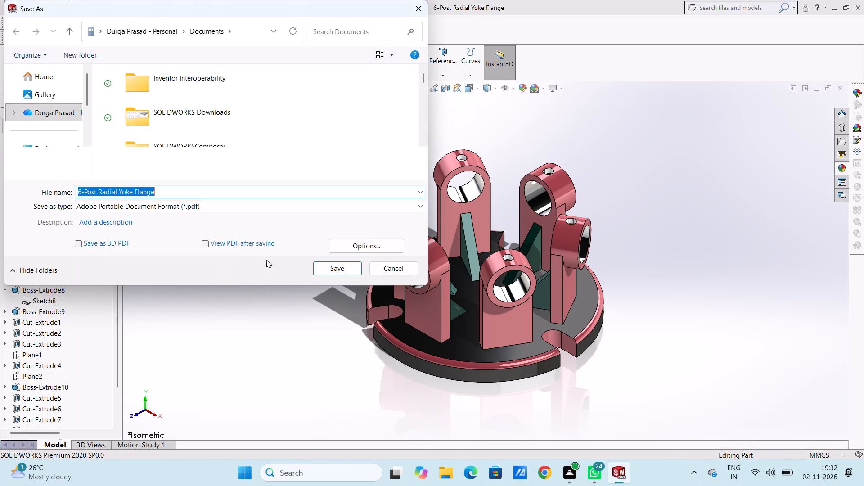
pyautogui.click(333, 272)
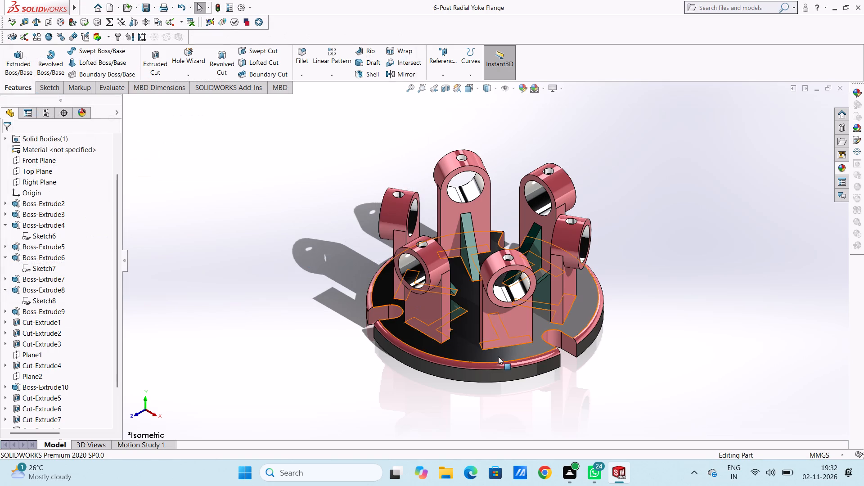